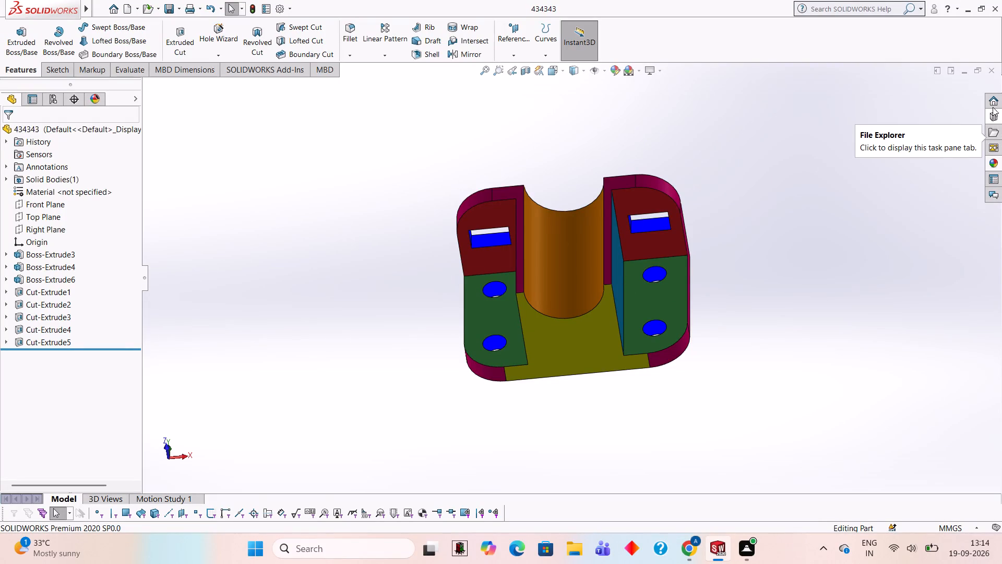
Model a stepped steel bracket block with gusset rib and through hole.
Close the open 434343 part.
{"action": "left_click", "coordinate": [993, 74]}
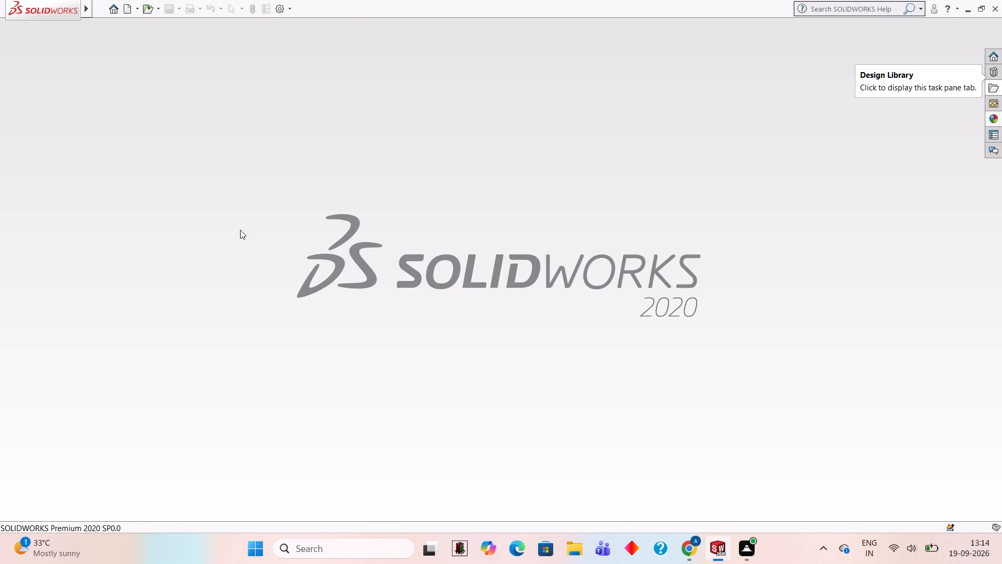
Create a new part document.
{"action": "left_click", "coordinate": [129, 14]}
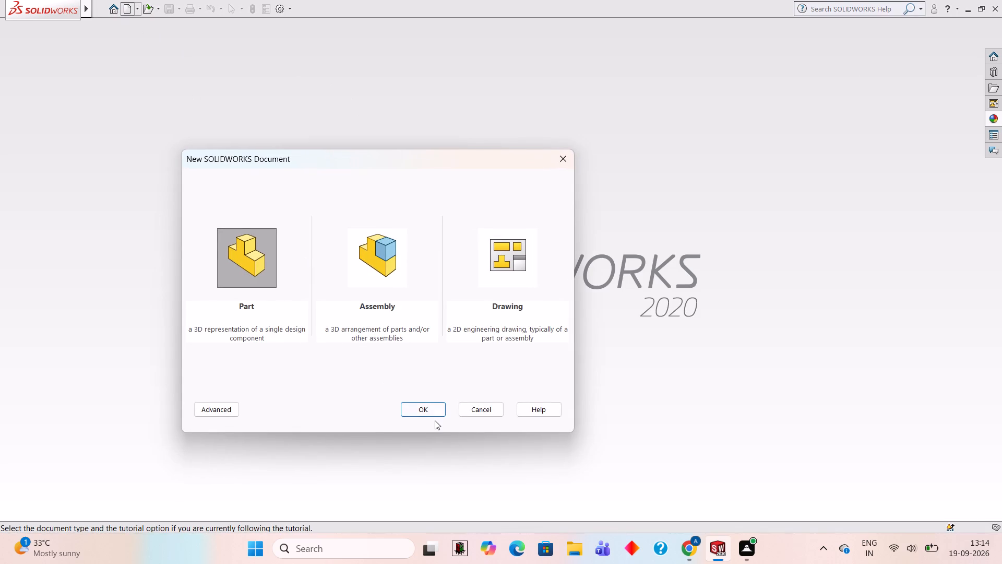
{"action": "left_click", "coordinate": [428, 412]}
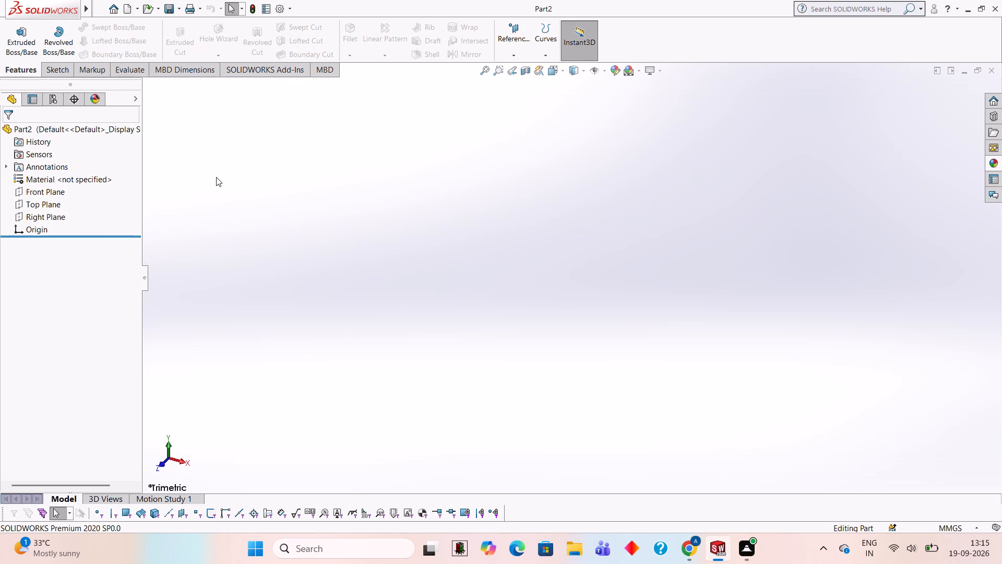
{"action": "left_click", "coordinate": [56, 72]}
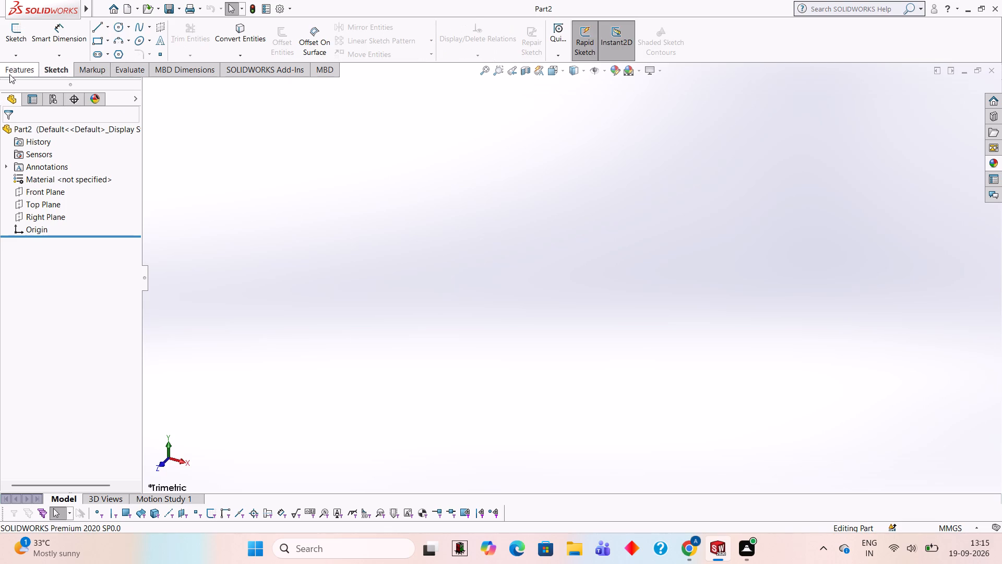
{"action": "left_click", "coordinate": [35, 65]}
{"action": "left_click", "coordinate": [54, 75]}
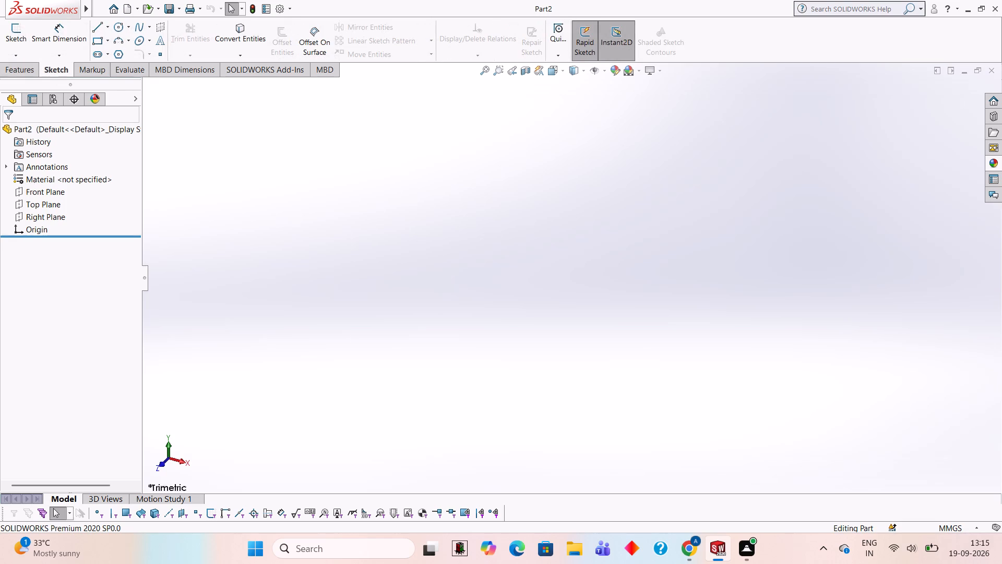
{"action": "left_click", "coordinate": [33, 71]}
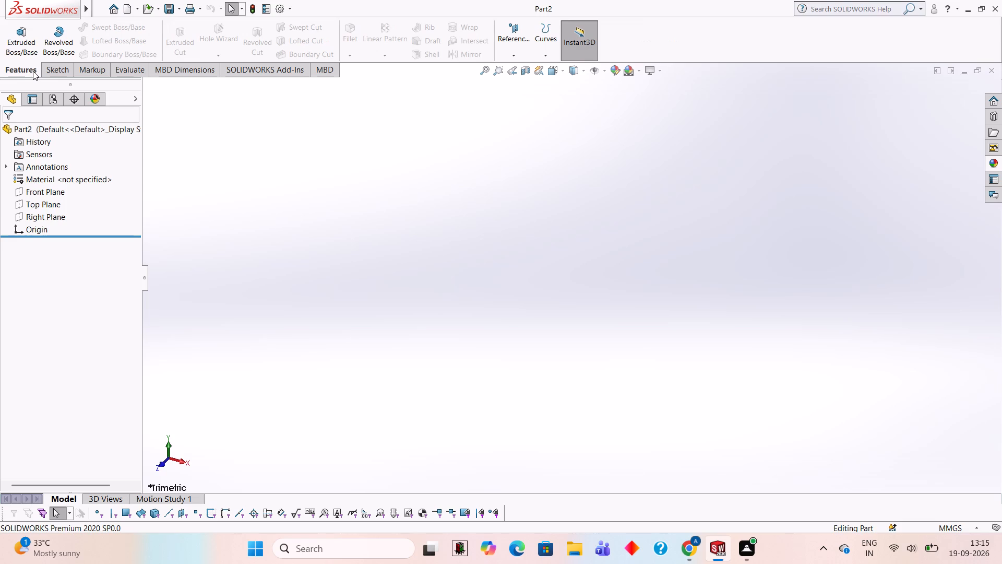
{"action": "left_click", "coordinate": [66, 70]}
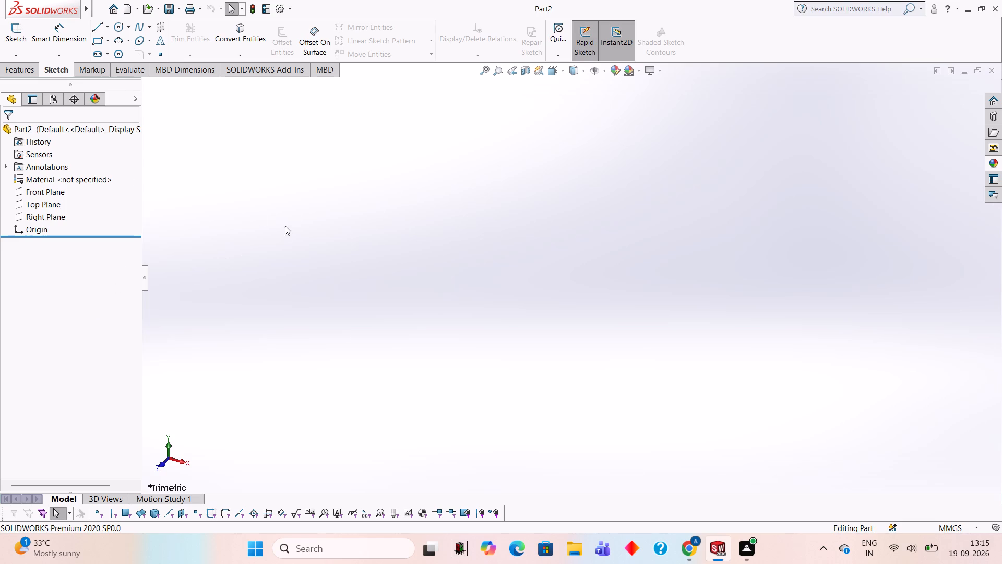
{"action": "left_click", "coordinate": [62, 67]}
On the Front Plane, sketch a closed rectangle of lines, 58 mm wide and 52 mm high, with its upper-left corner at the origin.
{"action": "left_click", "coordinate": [38, 185]}
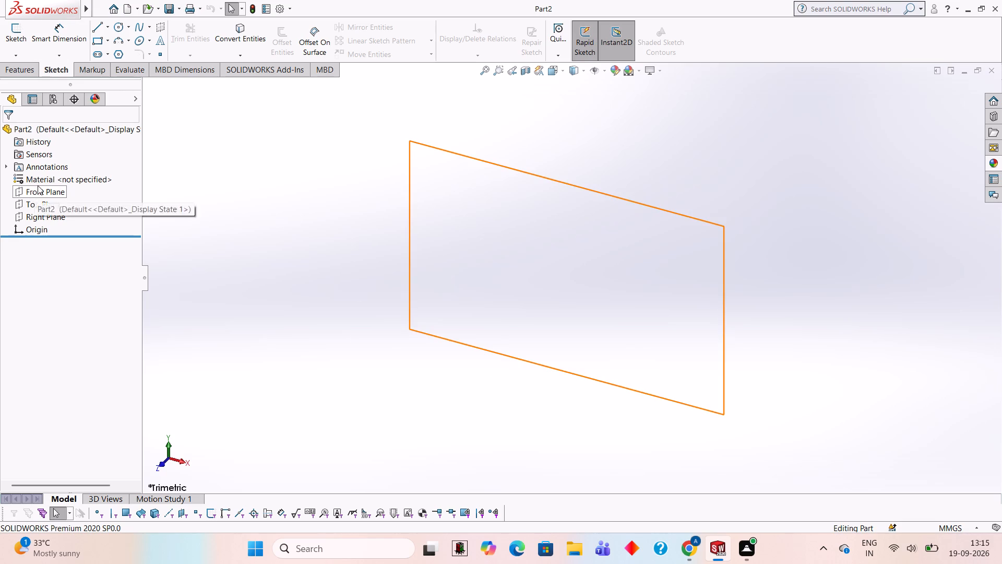
{"action": "left_click", "coordinate": [47, 167]}
{"action": "left_click", "coordinate": [448, 233]}
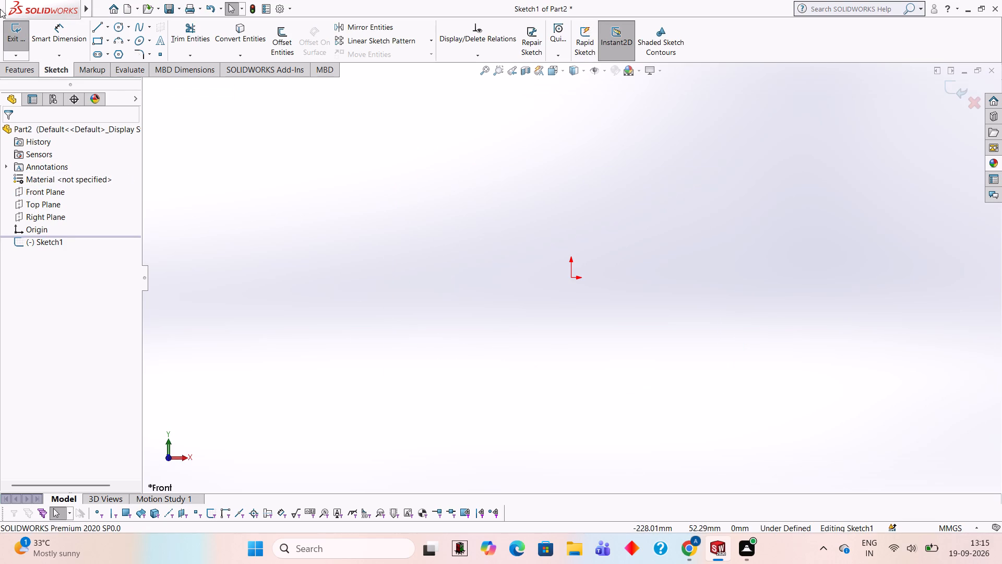
{"action": "left_click", "coordinate": [93, 30]}
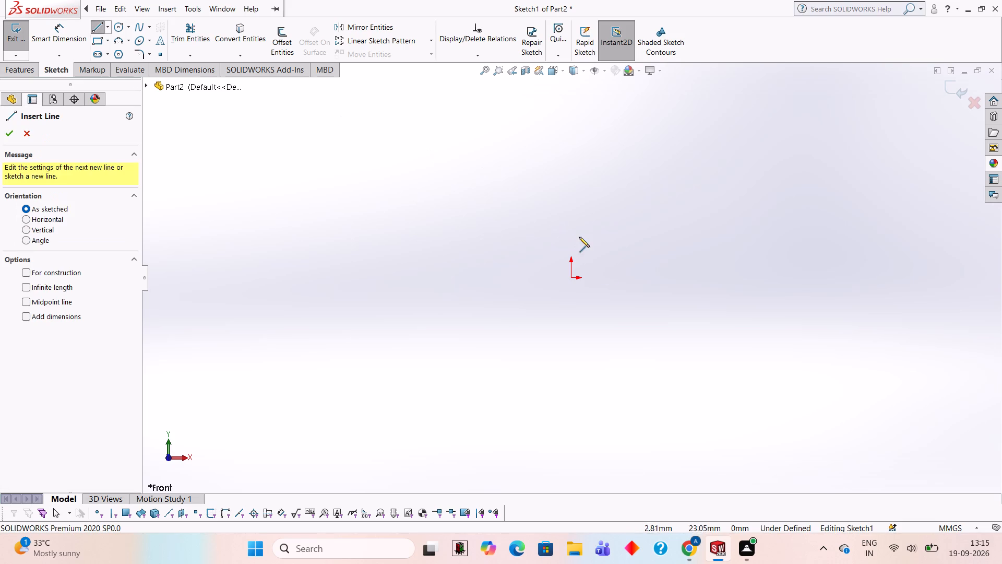
{"action": "left_click", "coordinate": [568, 277]}
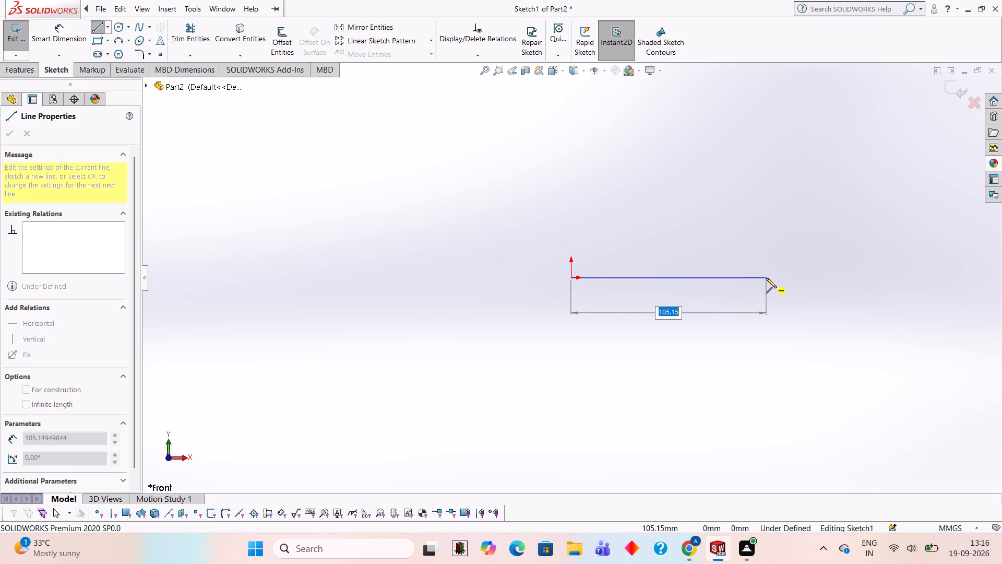
{"action": "key", "text": "5"}
{"action": "key", "text": "0"}
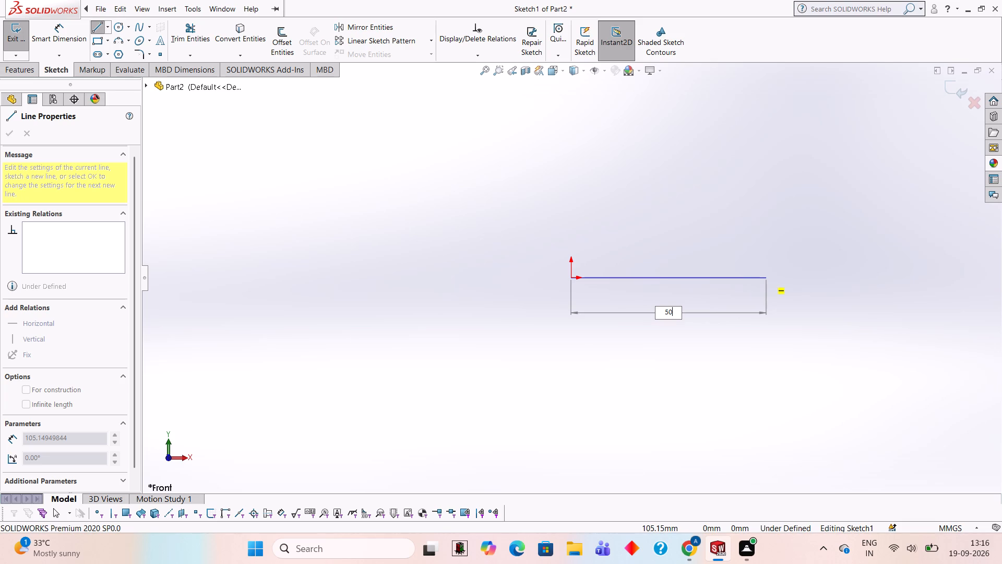
{"action": "key", "text": "BackSpace"}
{"action": "key", "text": "8"}
{"action": "key", "text": "Return"}
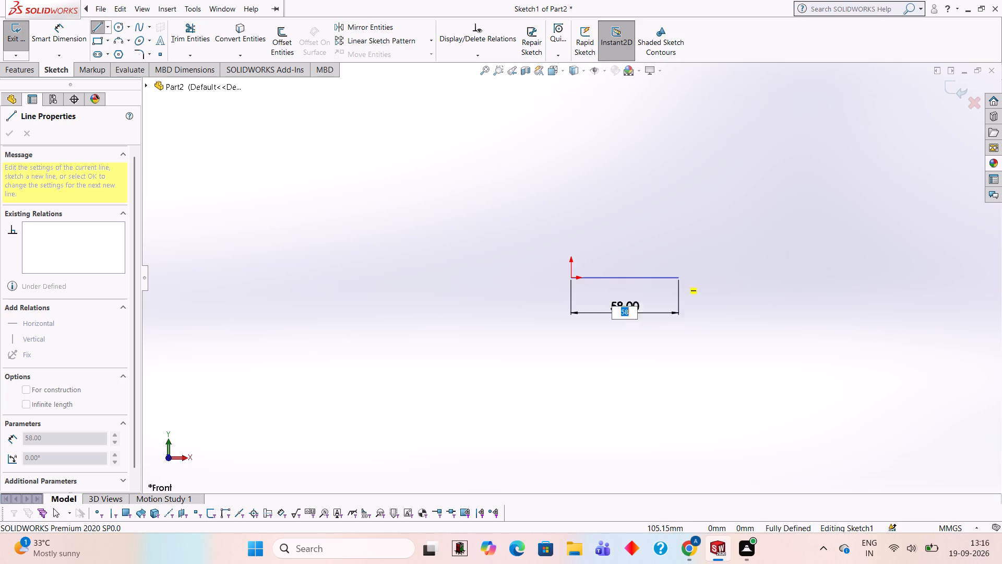
{"action": "scroll", "coordinate": [622, 345], "scroll_direction": "down", "scroll_amount": 2}
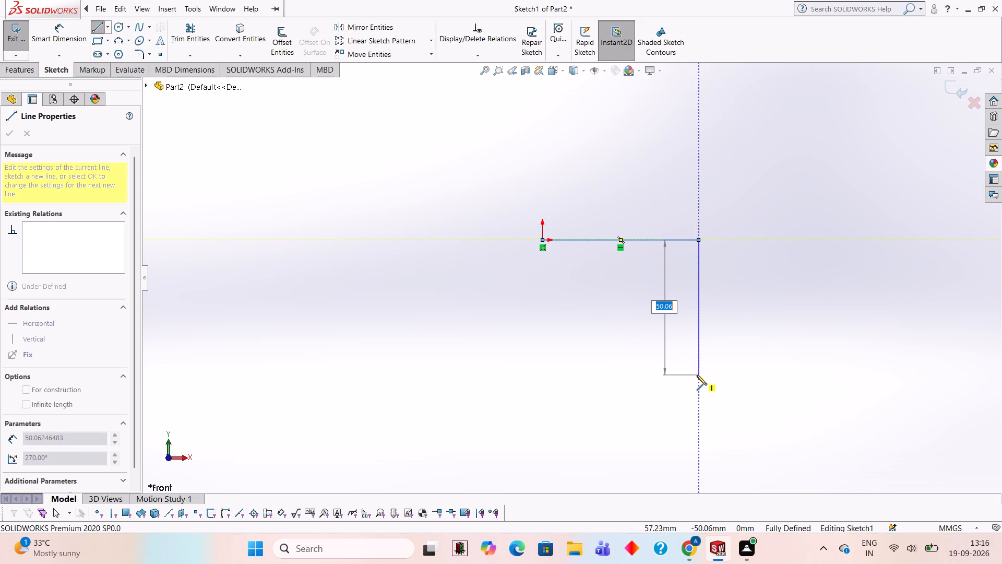
{"action": "type", "text": "52"}
{"action": "key", "text": "Return"}
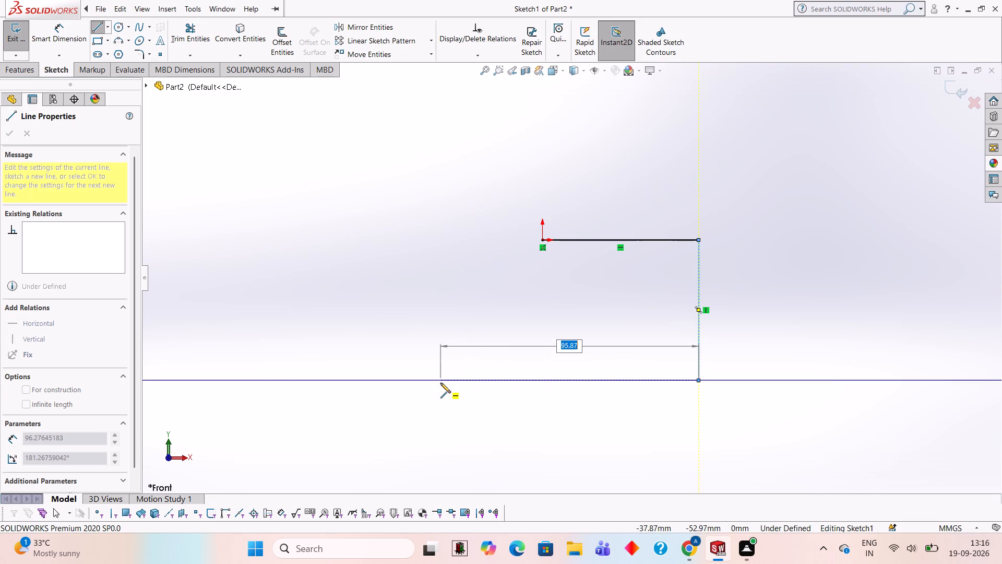
{"action": "type", "text": "58"}
{"action": "key", "text": "Return"}
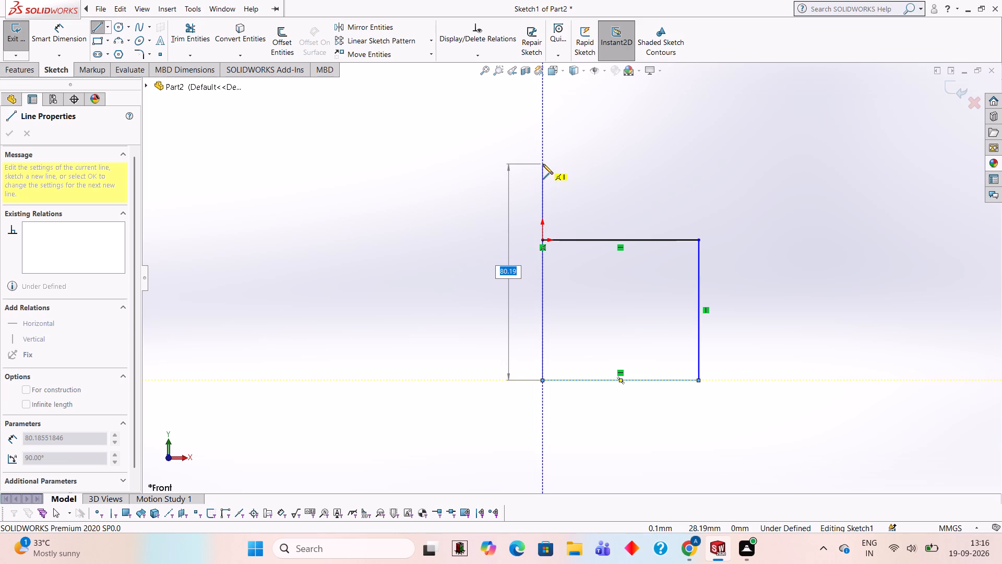
{"action": "type", "text": "52"}
{"action": "key", "text": "Return"}
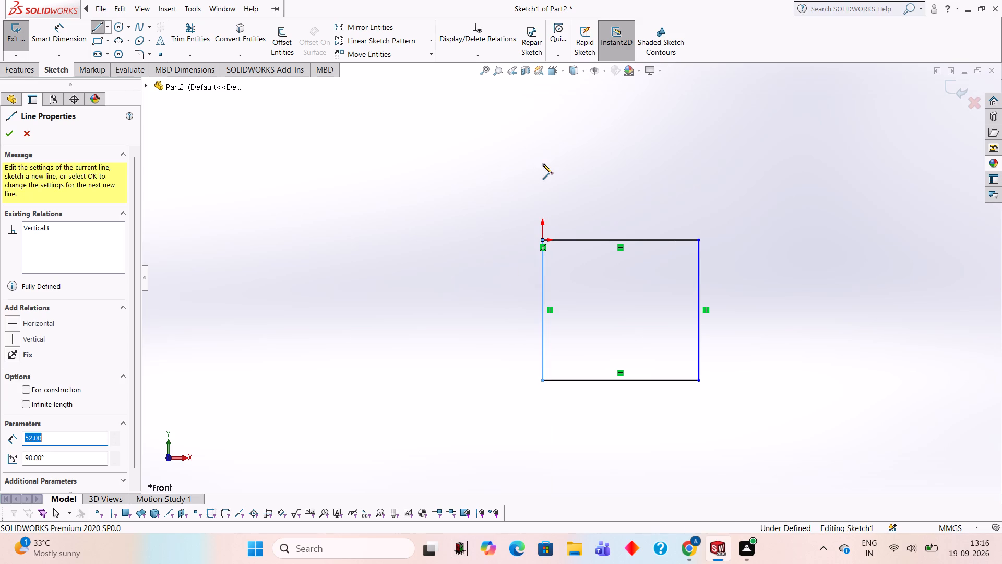
{"action": "key", "text": "Escape"}
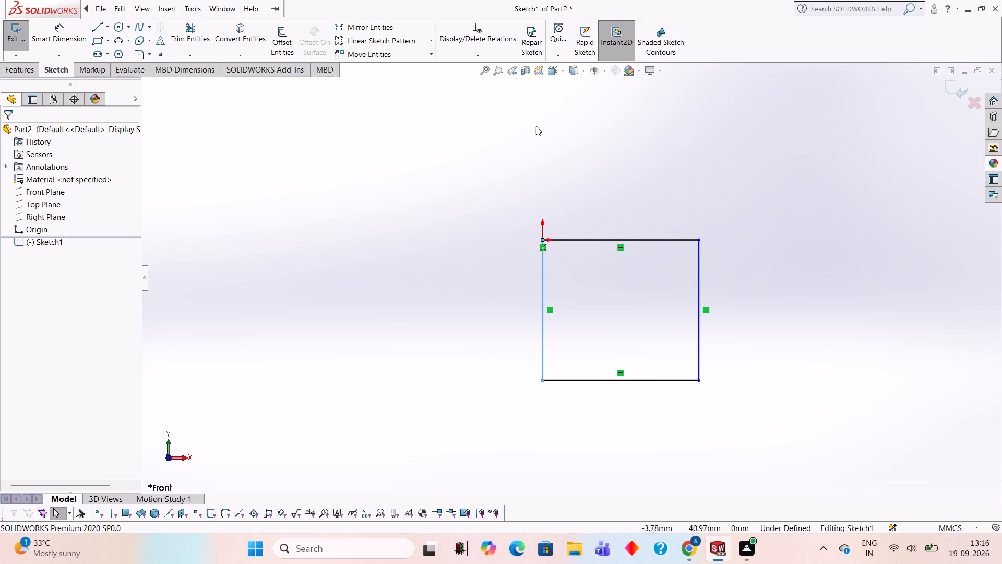
Extrude the rectangle as a solid base with a blind depth of 11 mm.
{"action": "scroll", "coordinate": [758, 221], "scroll_direction": "down", "scroll_amount": 1}
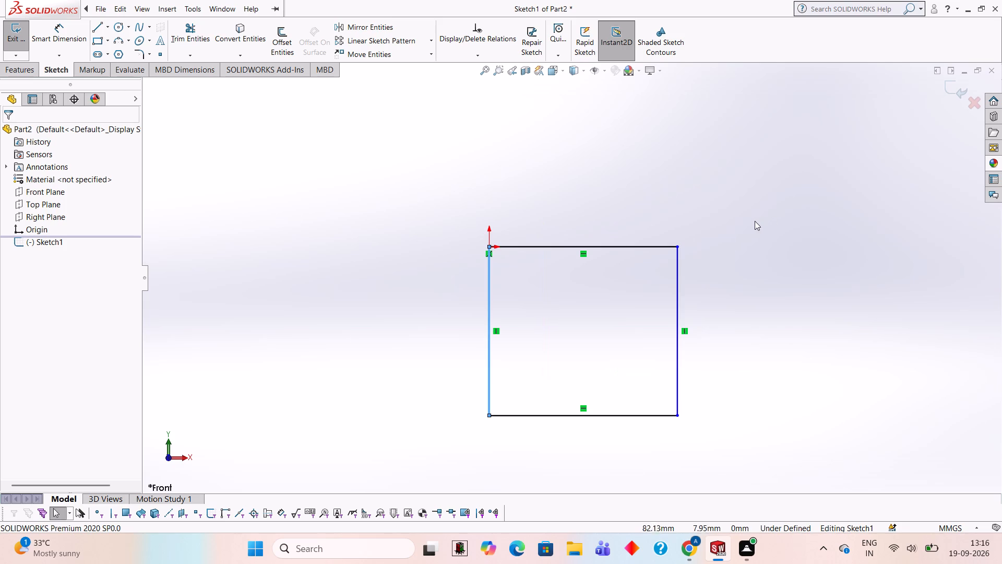
{"action": "scroll", "coordinate": [577, 476], "scroll_direction": "up", "scroll_amount": 1}
{"action": "scroll", "coordinate": [580, 474], "scroll_direction": "down", "scroll_amount": 1}
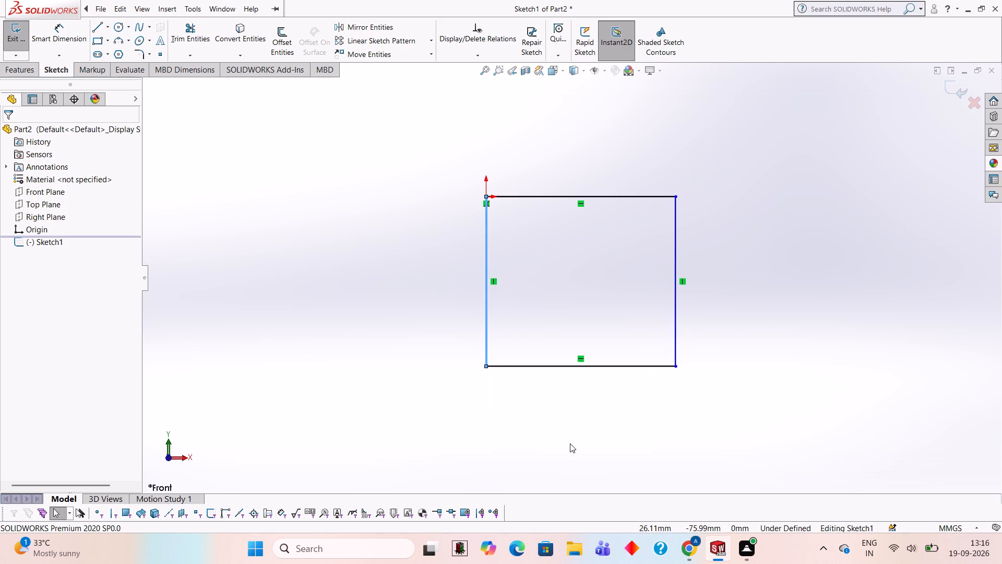
{"action": "left_click", "coordinate": [34, 70]}
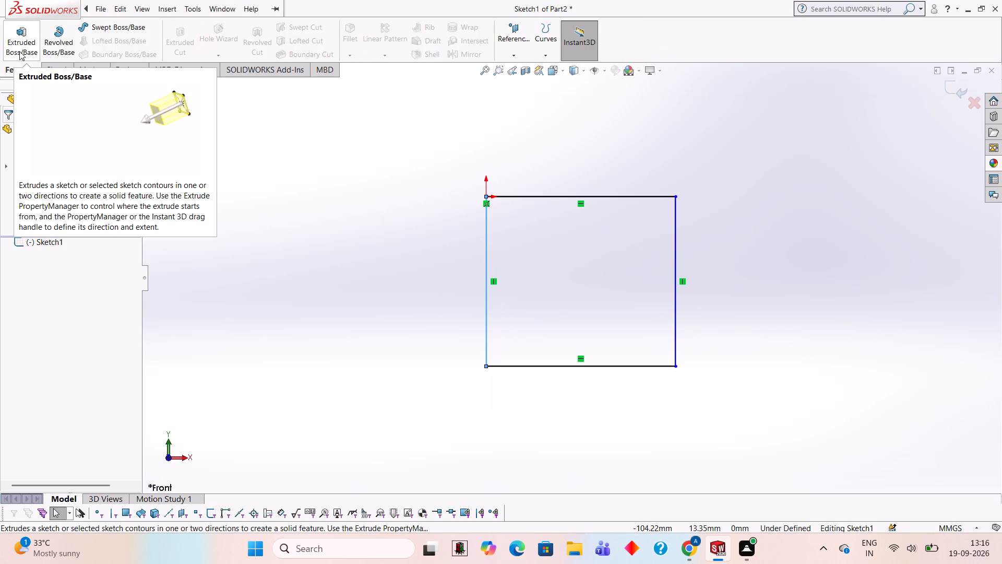
{"action": "left_click", "coordinate": [19, 51]}
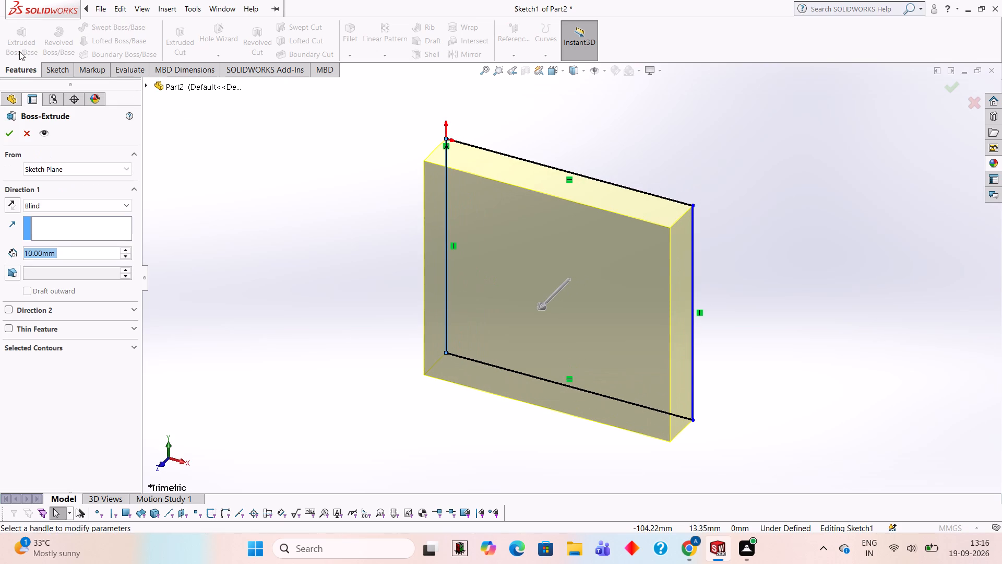
{"action": "type", "text": "11"}
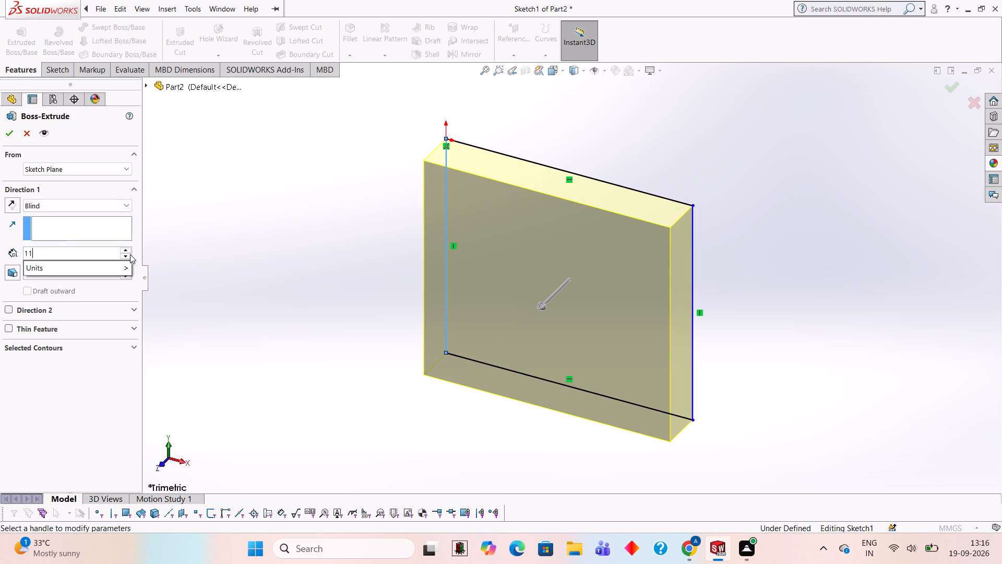
{"action": "key", "text": "Return"}
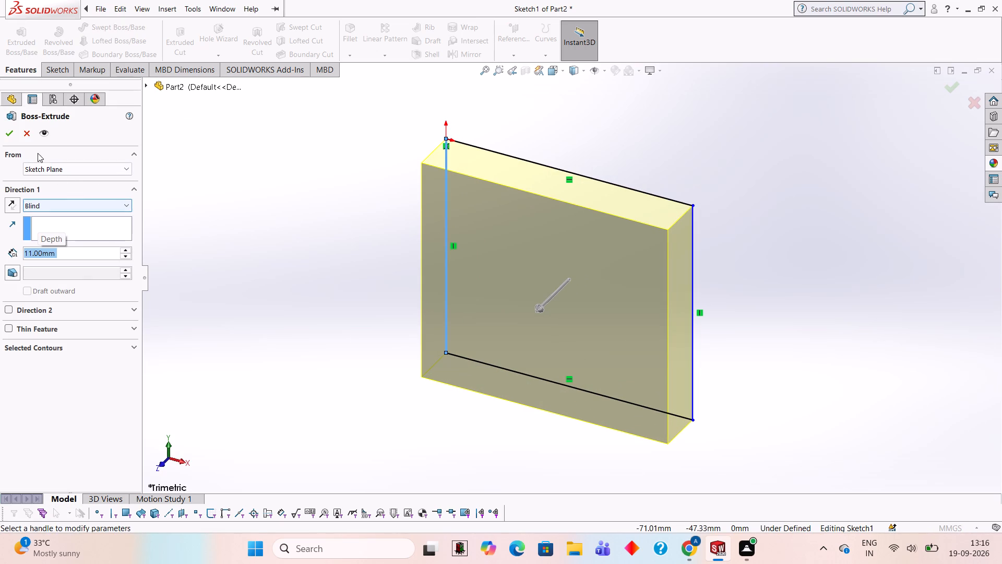
{"action": "left_click", "coordinate": [10, 141]}
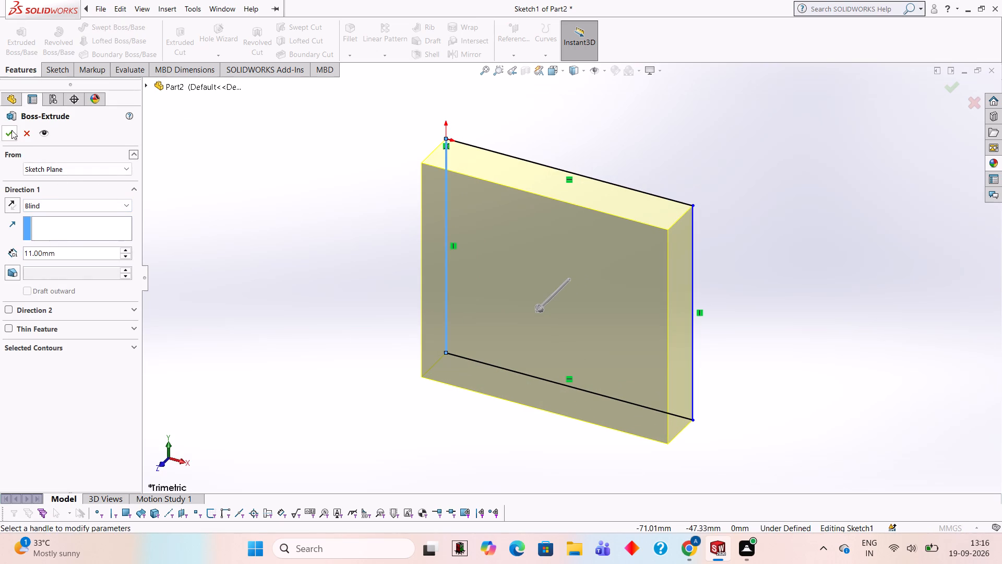
{"action": "left_click", "coordinate": [7, 132]}
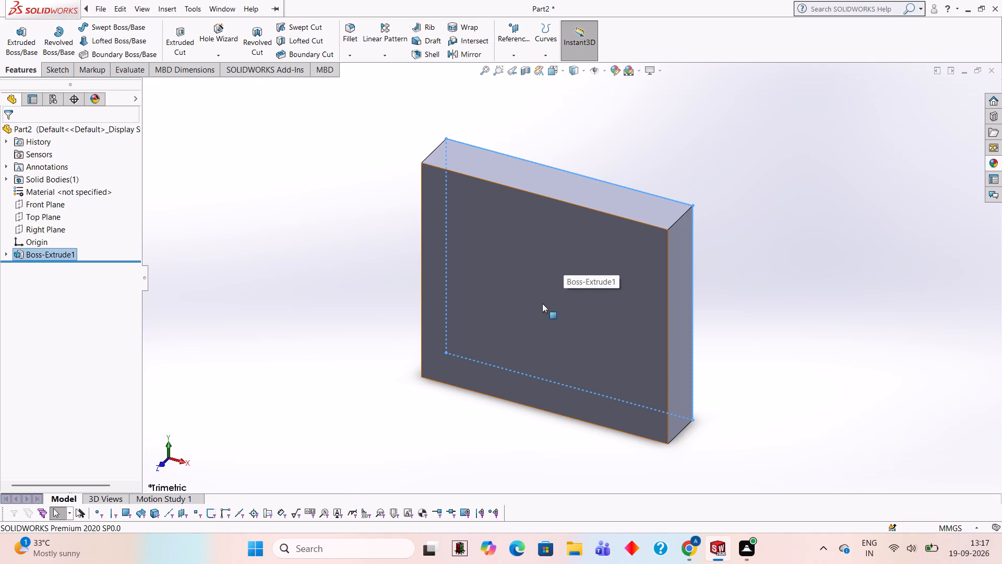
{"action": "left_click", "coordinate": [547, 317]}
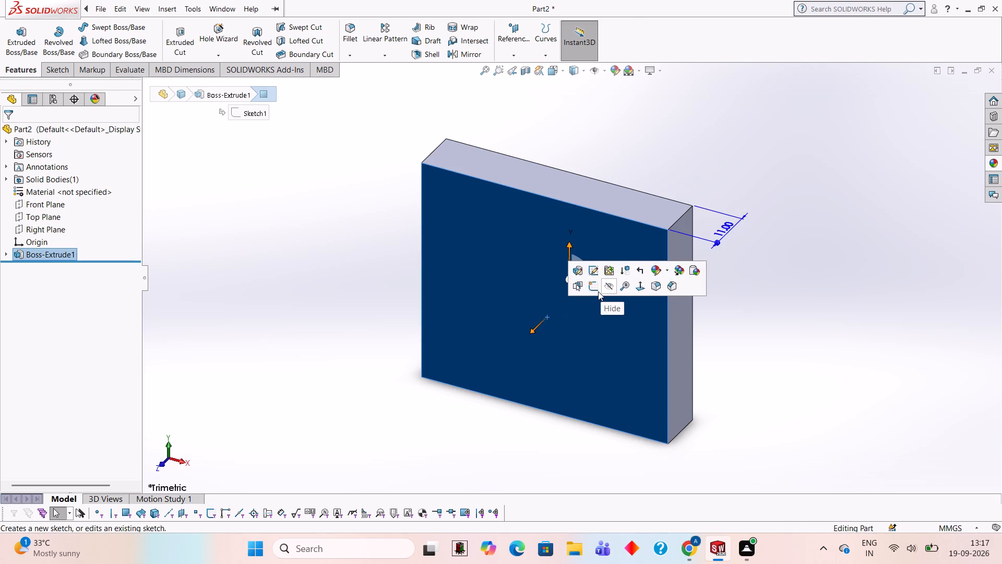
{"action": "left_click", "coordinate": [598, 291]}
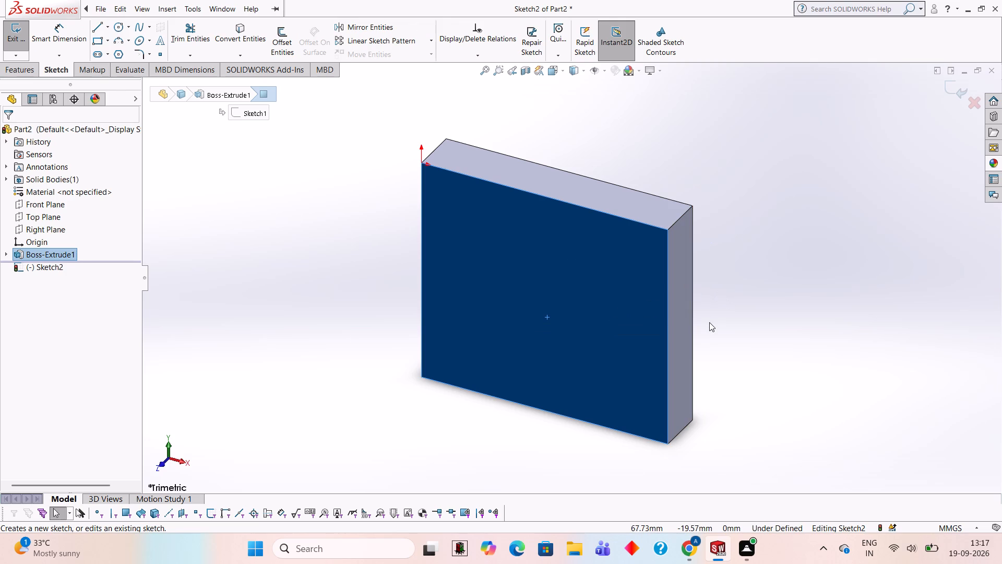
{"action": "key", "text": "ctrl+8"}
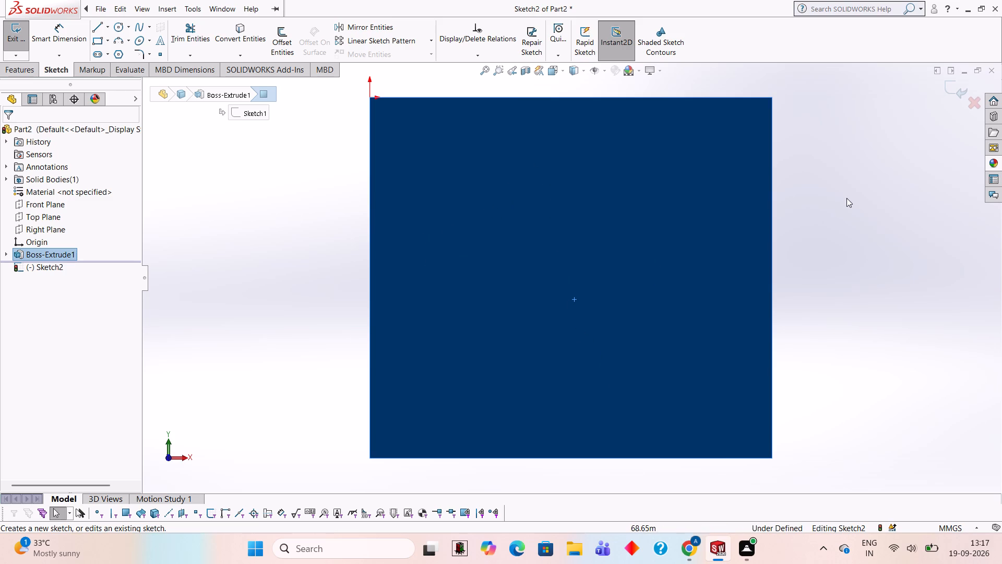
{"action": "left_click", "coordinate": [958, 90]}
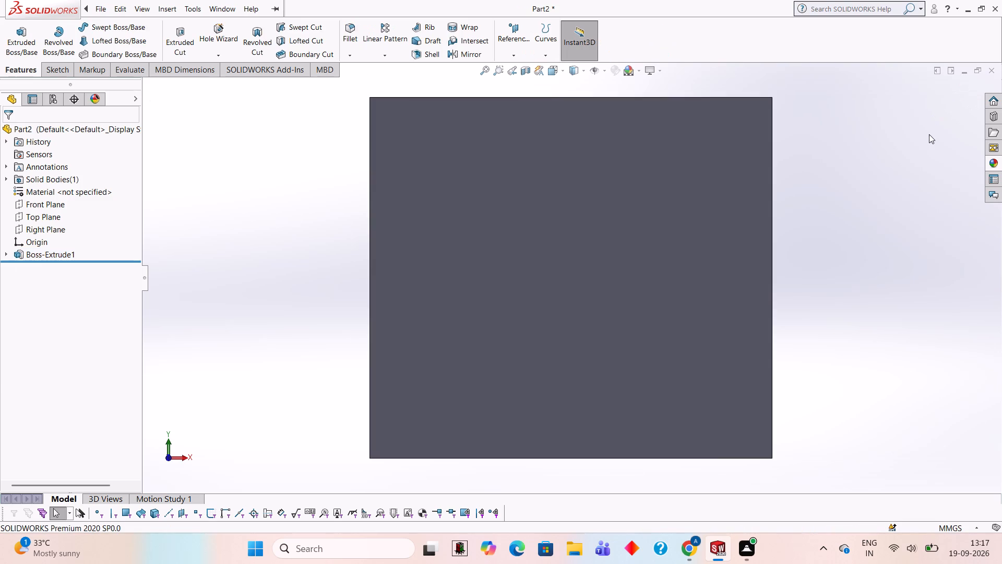
Start a new sketch on the block's 58 × 11 mm top face.
{"action": "middle_click_drag", "start_coordinate": [846, 230], "coordinate": [828, 363]}
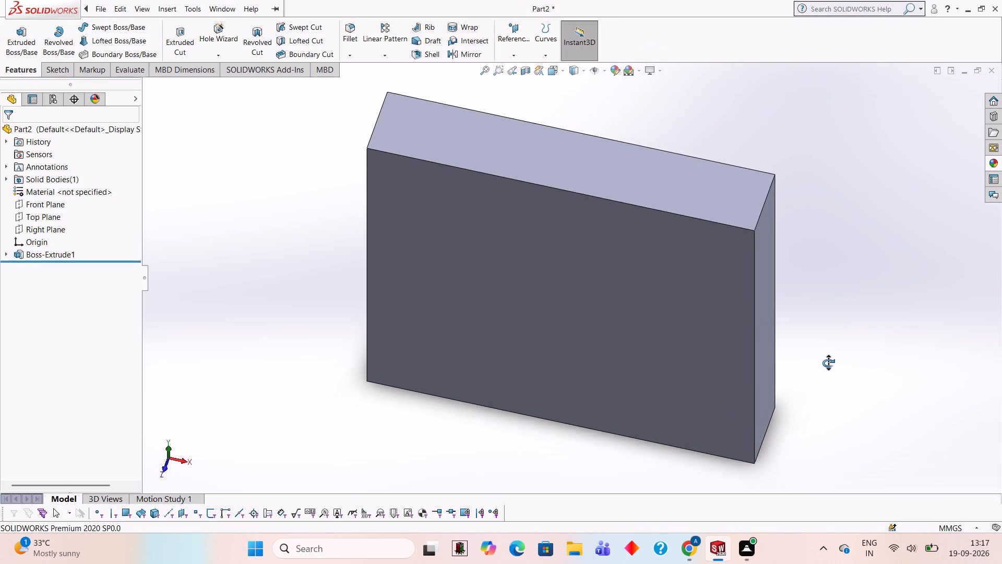
{"action": "middle_click_drag", "start_coordinate": [828, 363], "coordinate": [844, 508]}
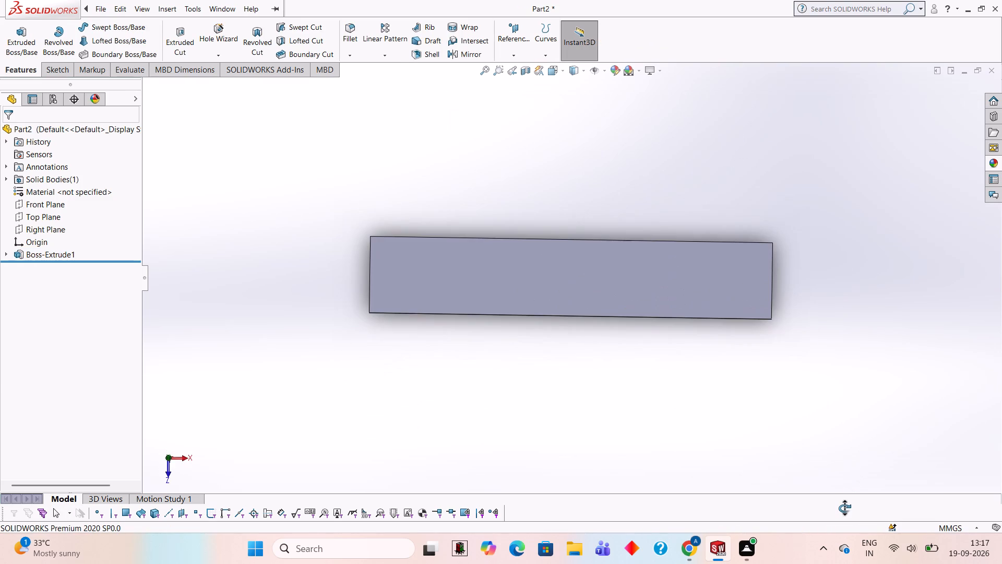
{"action": "middle_click_drag", "start_coordinate": [844, 508], "coordinate": [636, 515]}
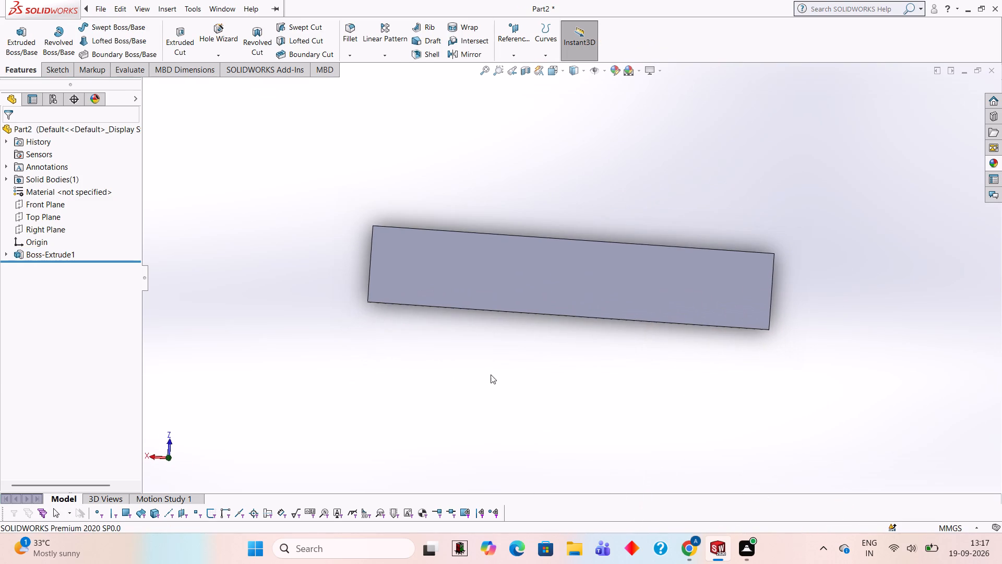
{"action": "middle_click_drag", "start_coordinate": [491, 374], "coordinate": [495, 389]}
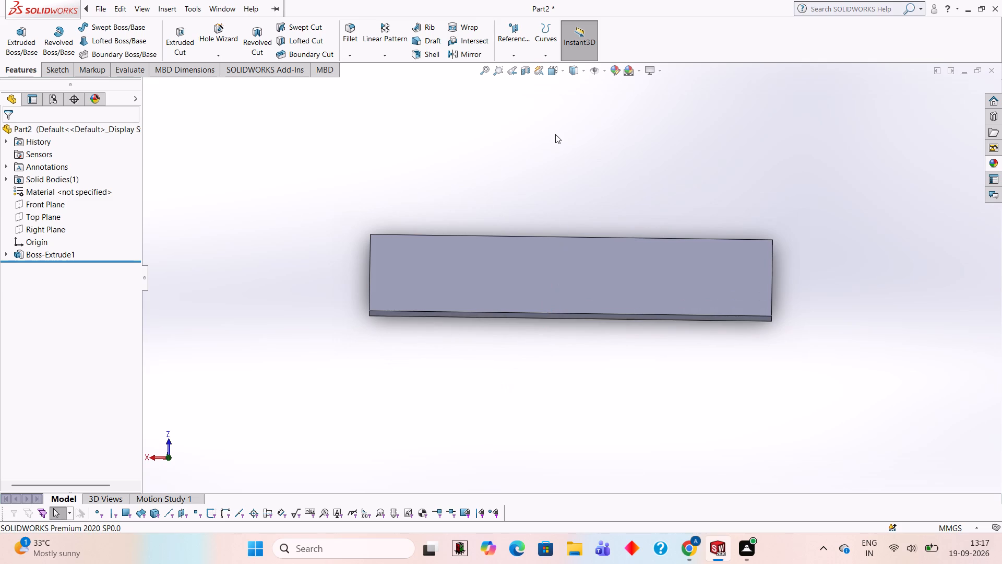
{"action": "left_click", "coordinate": [527, 273]}
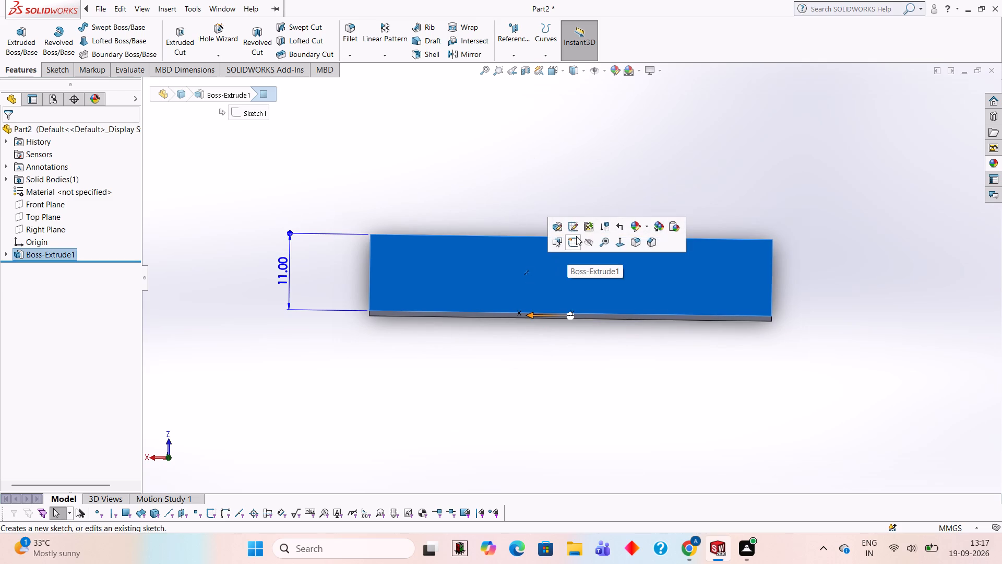
{"action": "left_click", "coordinate": [572, 249]}
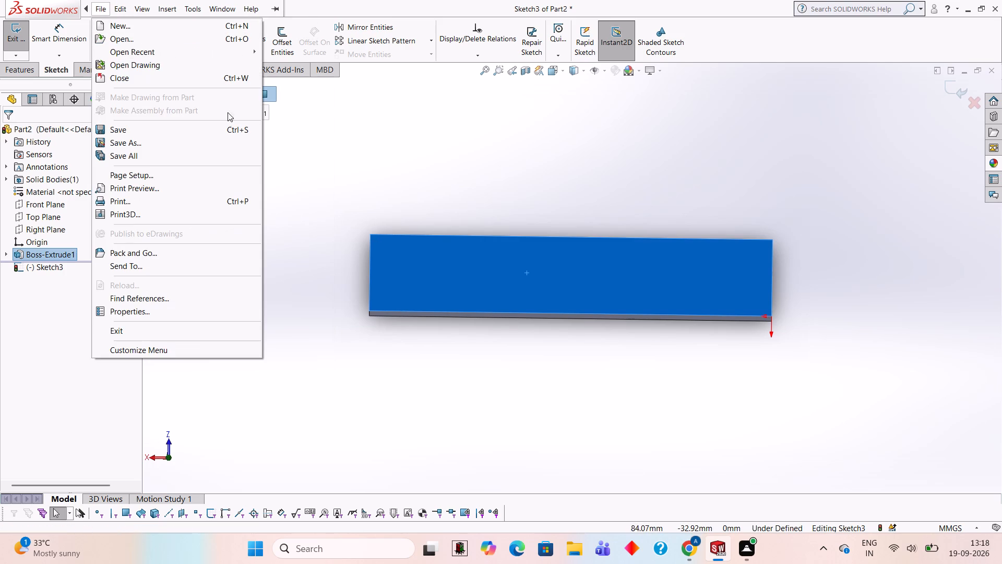
{"action": "left_click", "coordinate": [319, 136]}
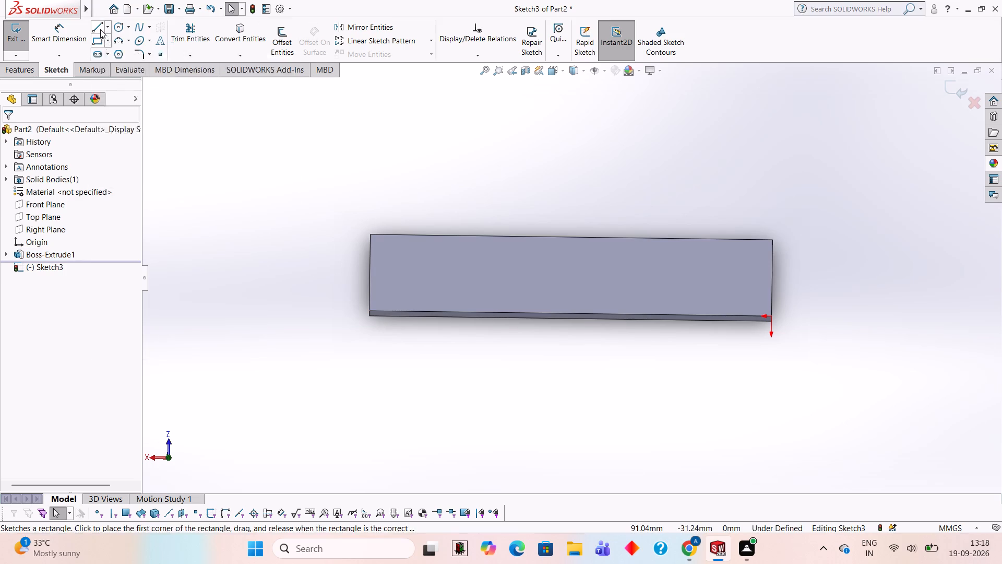
From the face's front corner farthest from the origin, sketch connected lines: 7 mm outward, 15 mm inward along X, and 21 mm outward.
{"action": "left_click", "coordinate": [100, 29]}
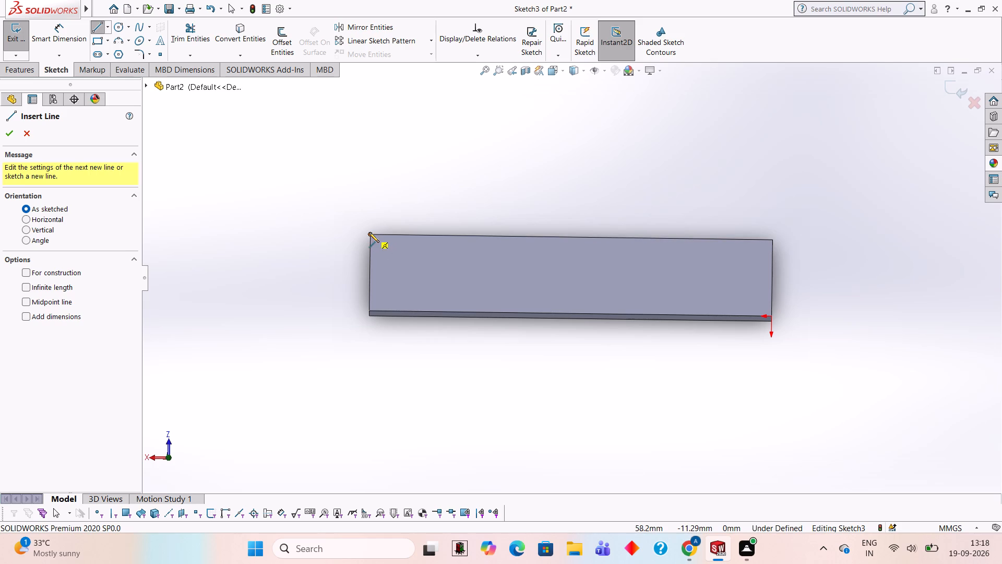
{"action": "left_click", "coordinate": [369, 232]}
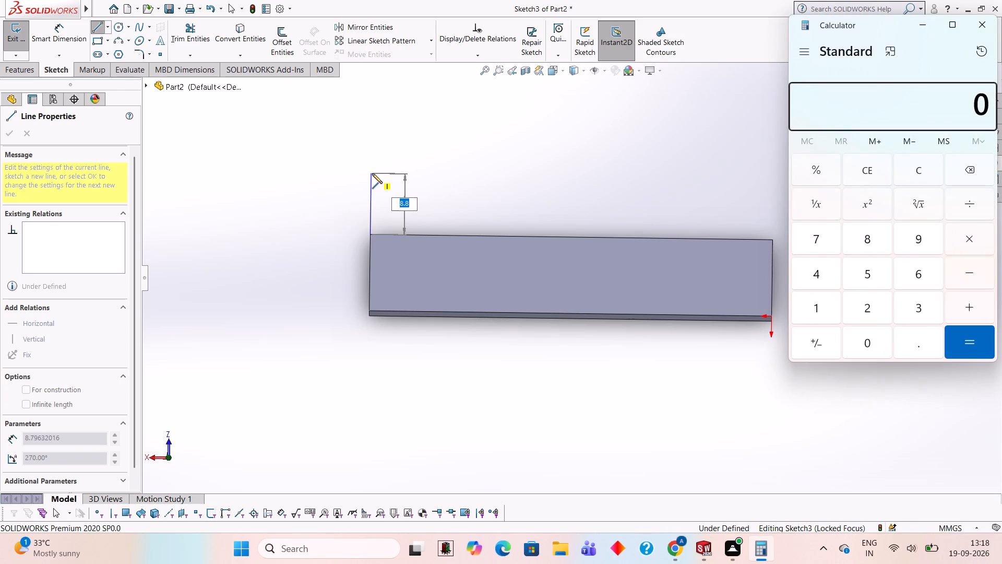
{"action": "type", "text": "18"}
{"action": "type", "text": "-11"}
{"action": "key", "text": "Return"}
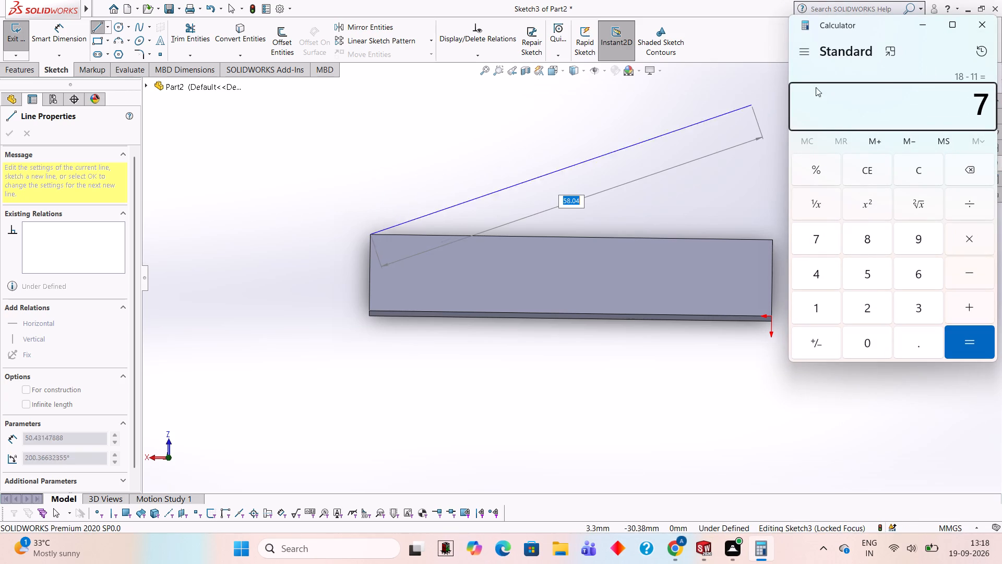
{"action": "left_click", "coordinate": [991, 21]}
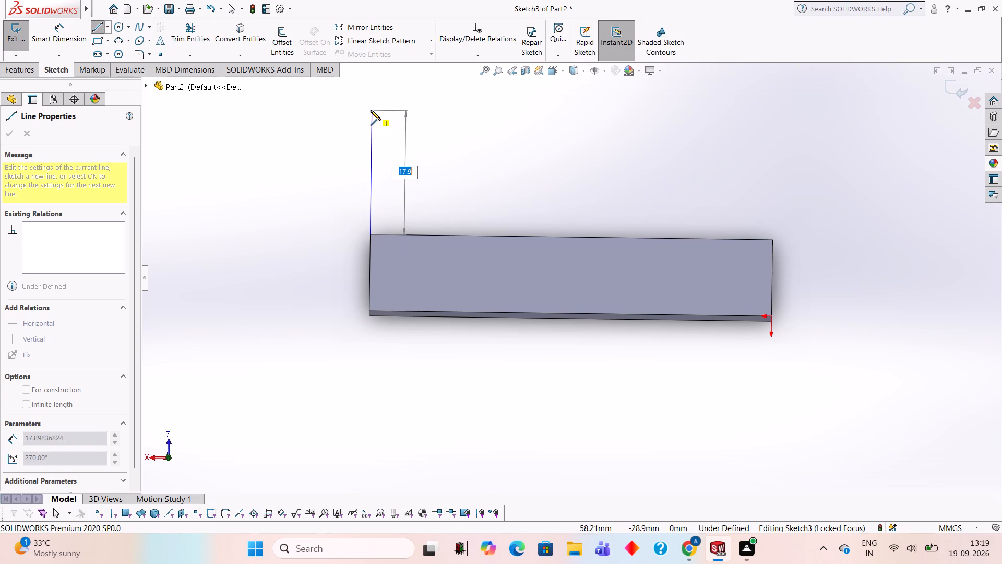
{"action": "key", "text": "7"}
{"action": "key", "text": "Return"}
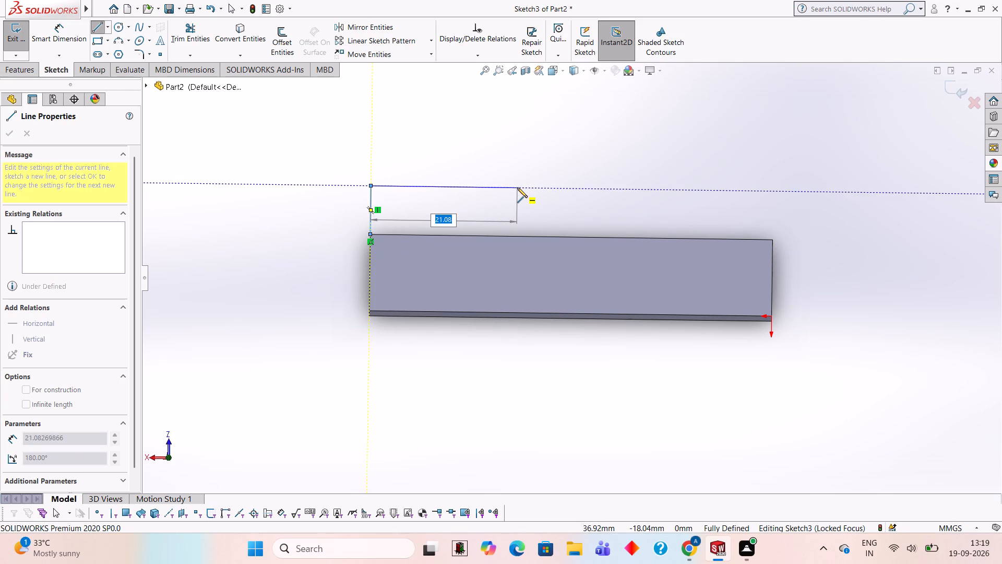
{"action": "type", "text": "15"}
{"action": "key", "text": "Return"}
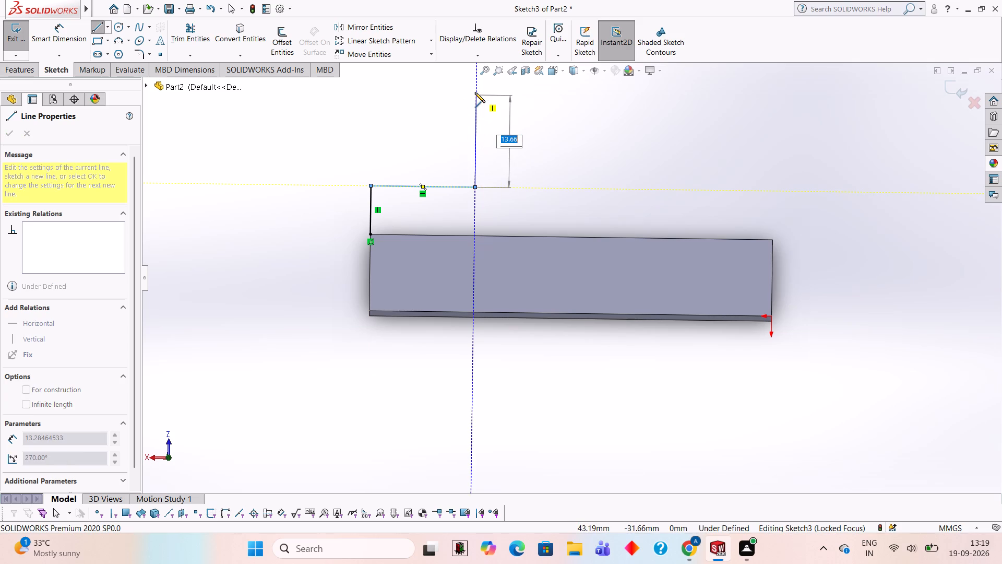
{"action": "type", "text": "21"}
{"action": "key", "text": "Return"}
{"action": "scroll", "coordinate": [667, 121], "scroll_direction": "up", "scroll_amount": 3}
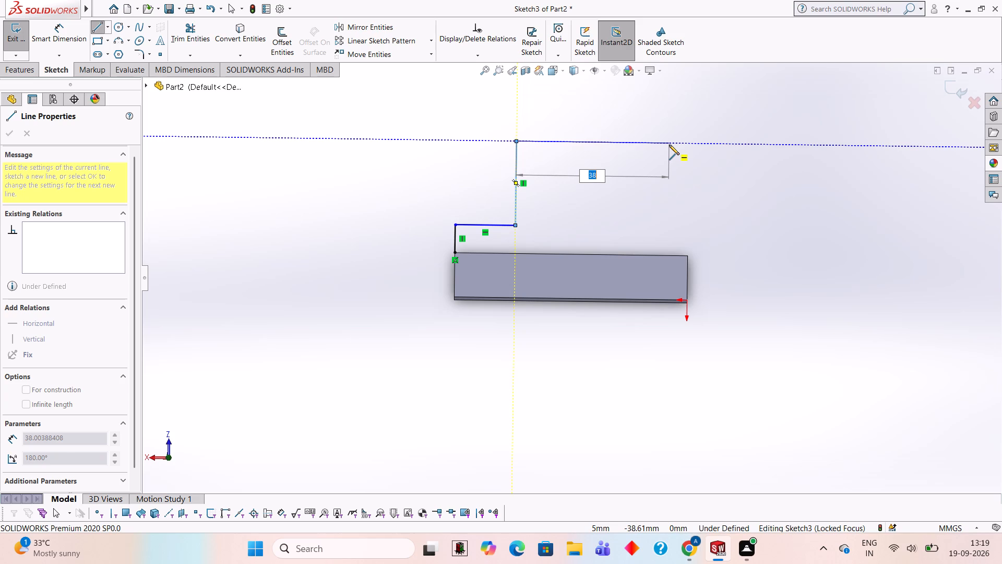
{"action": "key", "text": "Escape"}
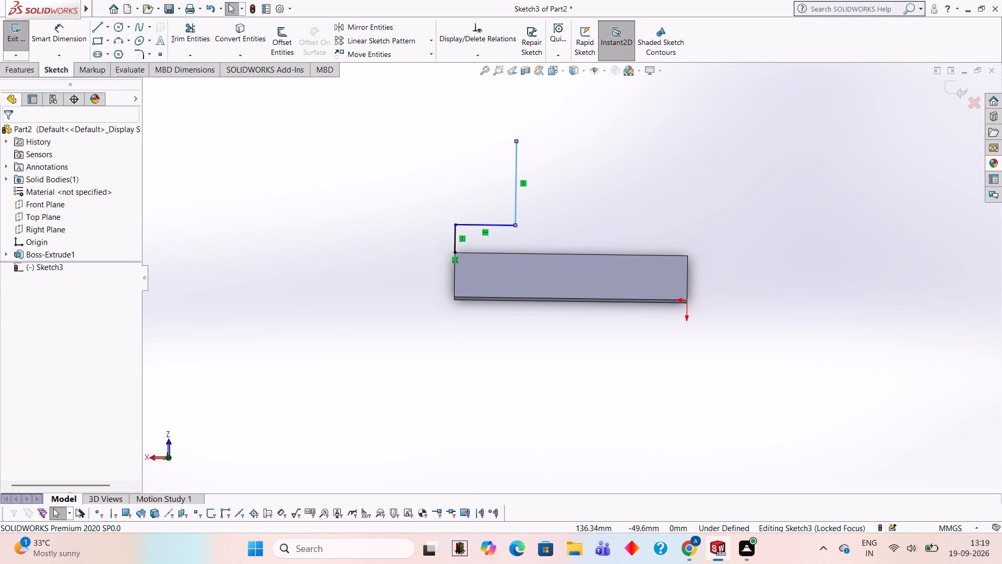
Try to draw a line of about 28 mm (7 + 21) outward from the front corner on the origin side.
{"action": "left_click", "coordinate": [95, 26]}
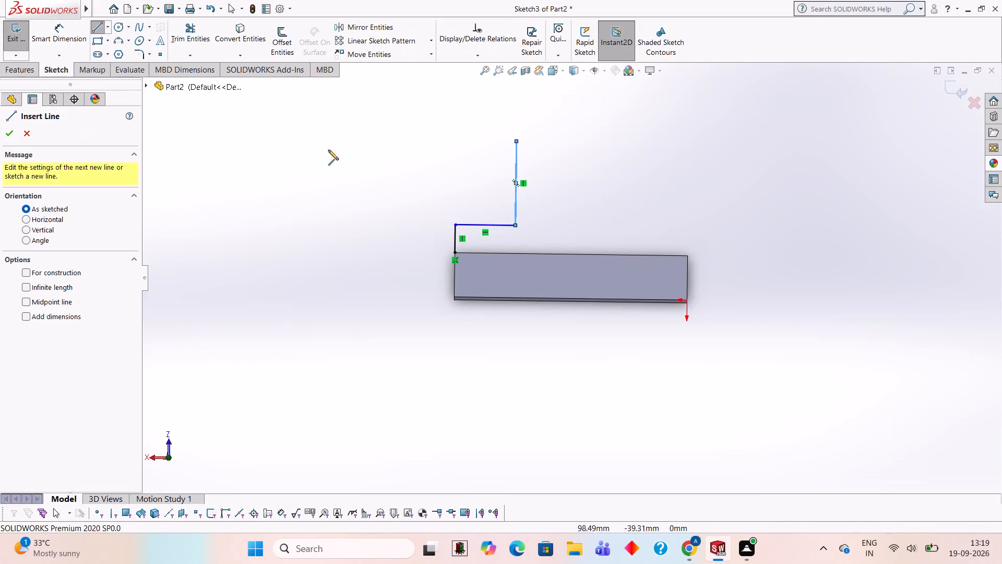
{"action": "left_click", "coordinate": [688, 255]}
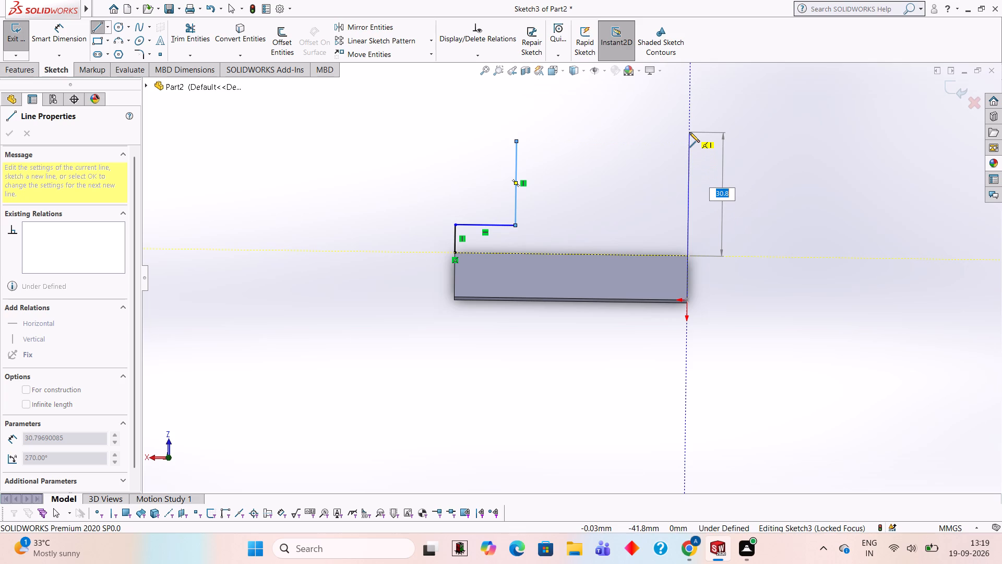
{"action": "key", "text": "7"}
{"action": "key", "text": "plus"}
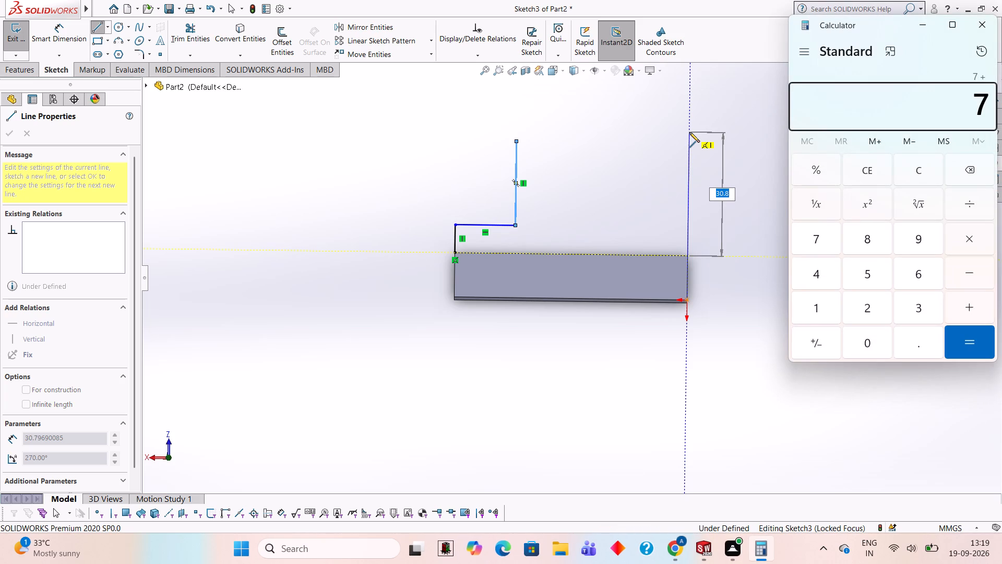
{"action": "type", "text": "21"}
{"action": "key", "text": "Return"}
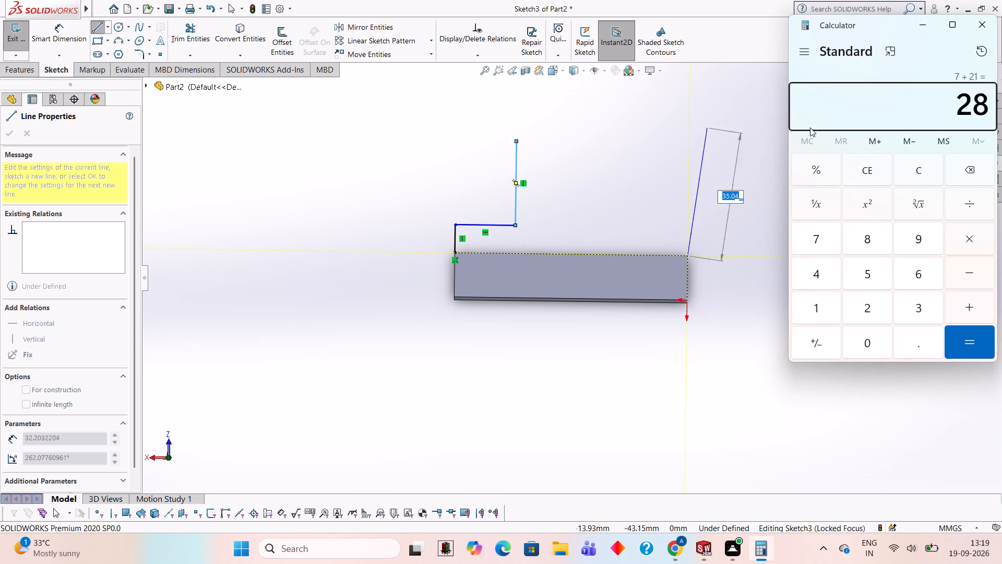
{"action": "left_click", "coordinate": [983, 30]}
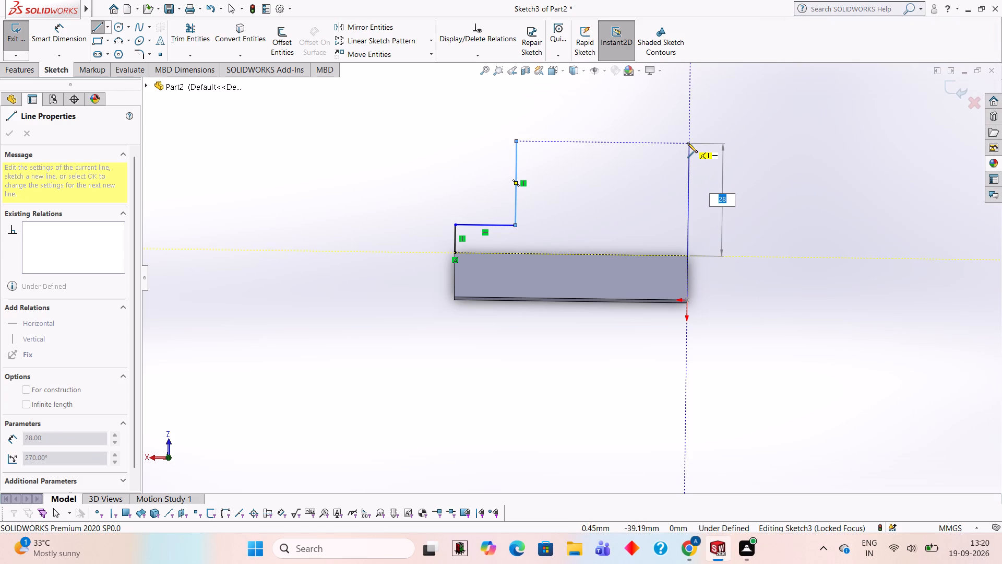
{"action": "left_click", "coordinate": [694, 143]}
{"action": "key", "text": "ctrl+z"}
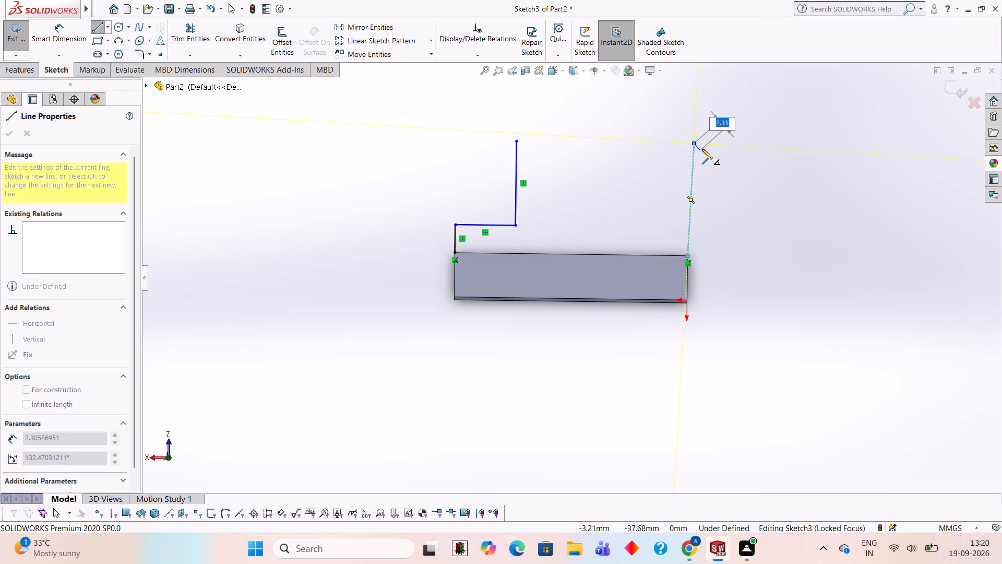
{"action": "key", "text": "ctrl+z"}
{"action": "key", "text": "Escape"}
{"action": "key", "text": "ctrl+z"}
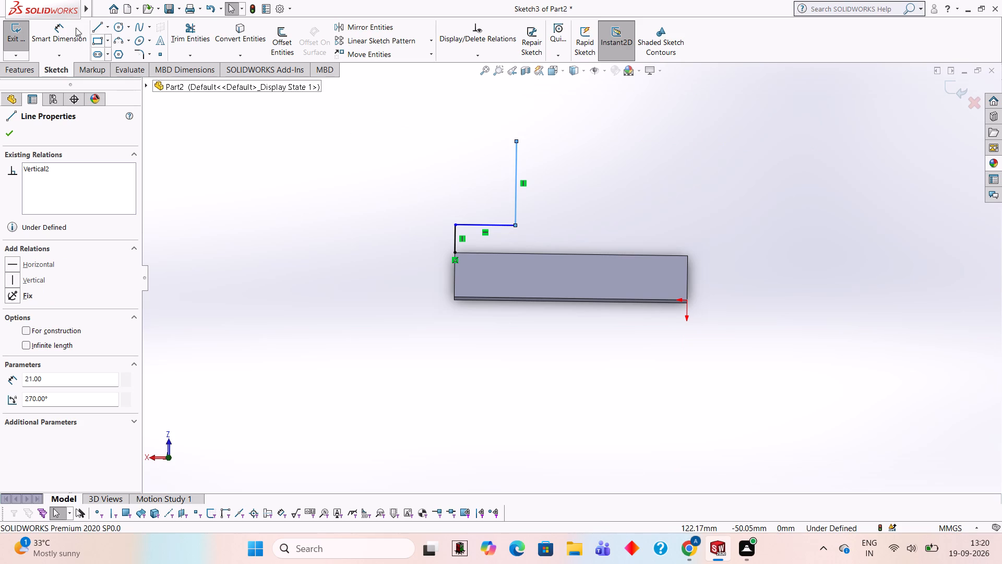
From the front corner on the origin side, draw a 28 mm line outward and a 21 mm line toward the stepped side.
{"action": "left_click", "coordinate": [101, 33]}
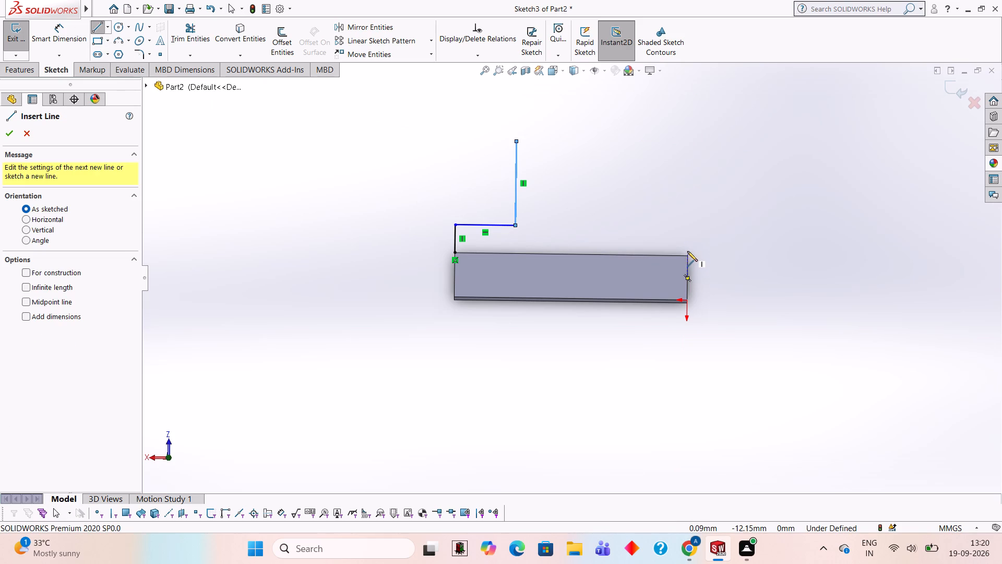
{"action": "left_click", "coordinate": [686, 255]}
{"action": "left_click", "coordinate": [688, 143]}
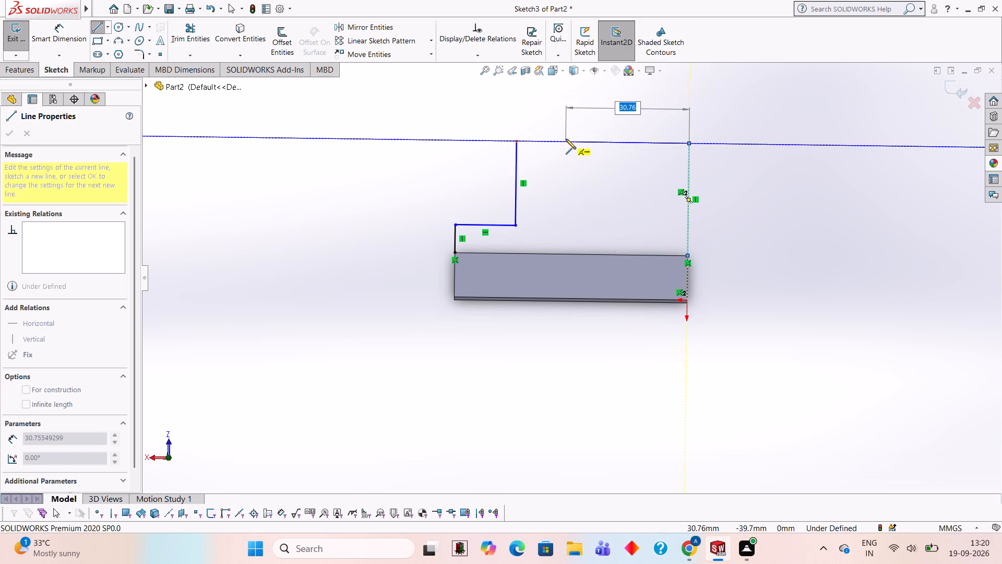
{"action": "type", "text": "21"}
{"action": "key", "text": "Return"}
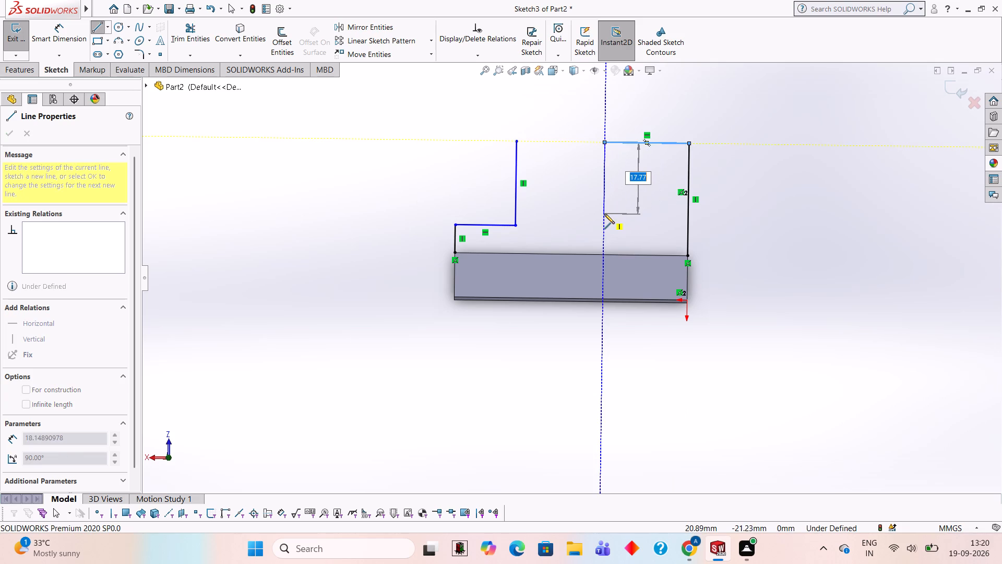
Sketch a notch 14 mm wide and 8 mm deep, and join it to the stepped side with an 8 mm line.
{"action": "key", "text": "8"}
{"action": "key", "text": "Return"}
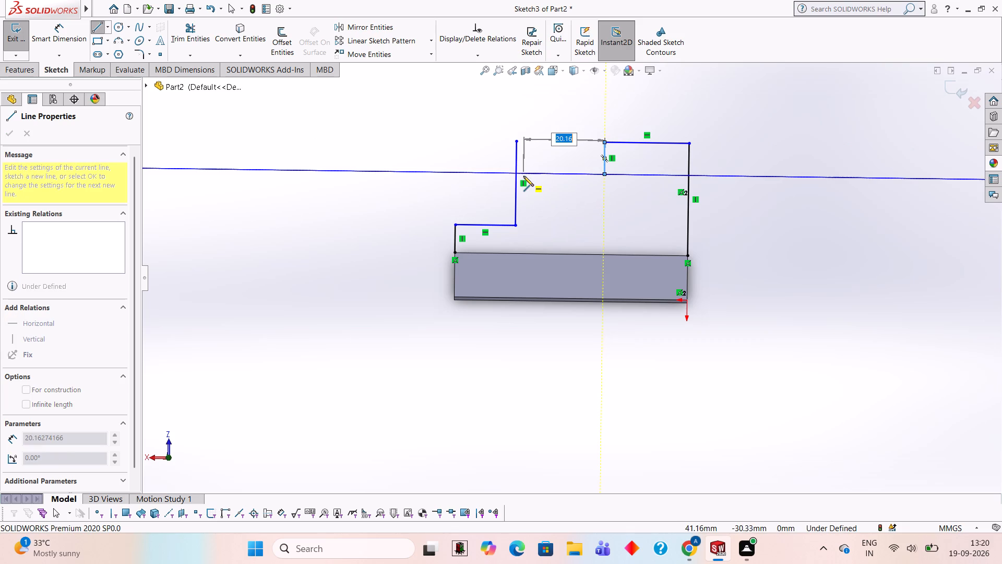
{"action": "type", "text": "14"}
{"action": "key", "text": "Return"}
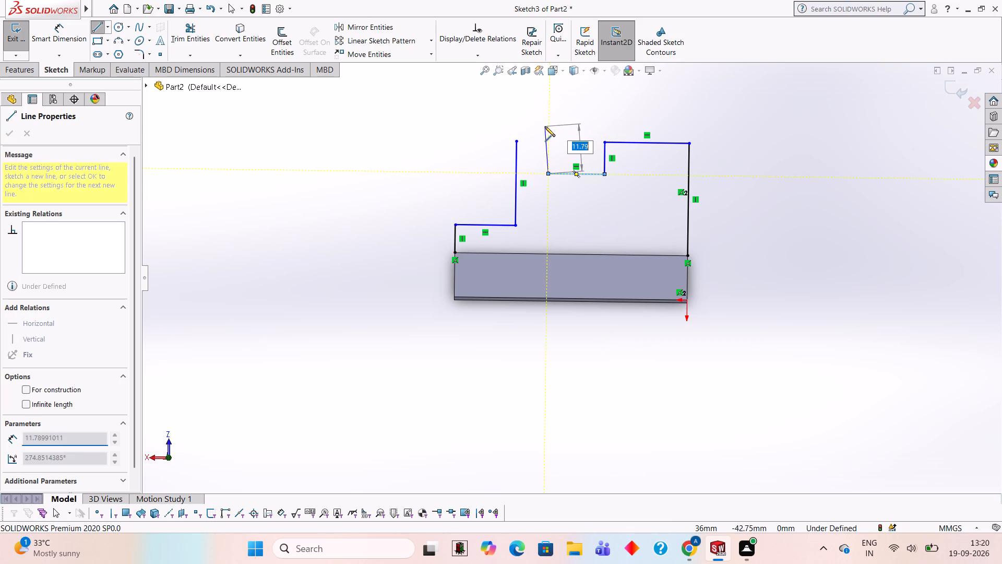
{"action": "key", "text": "8"}
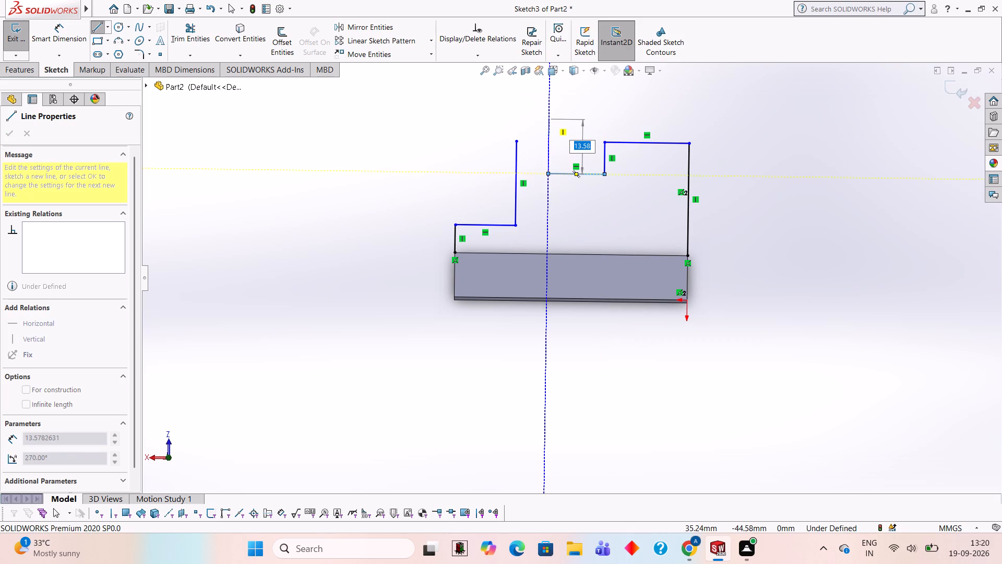
{"action": "key", "text": "Return"}
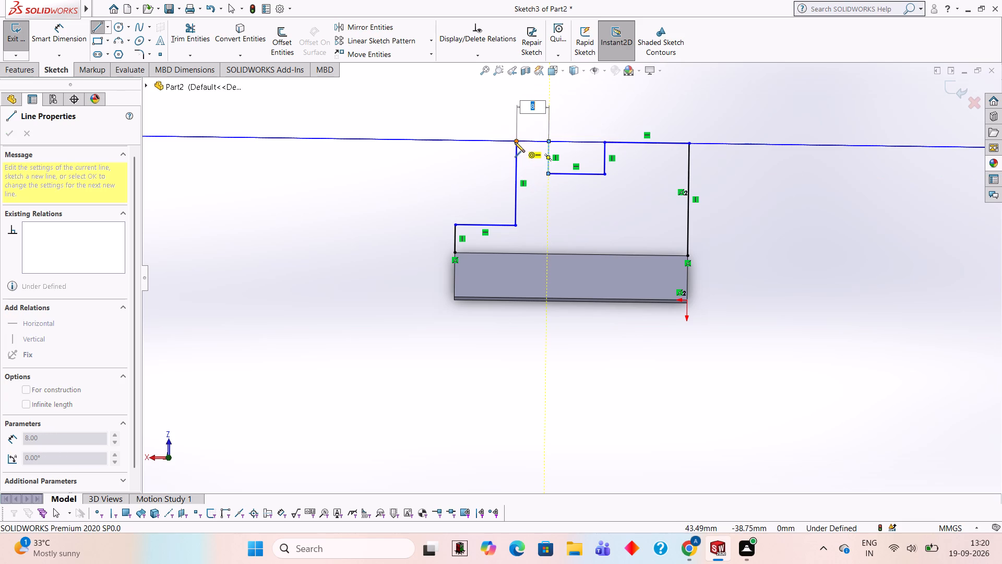
{"action": "left_click", "coordinate": [515, 142]}
{"action": "key", "text": "Escape"}
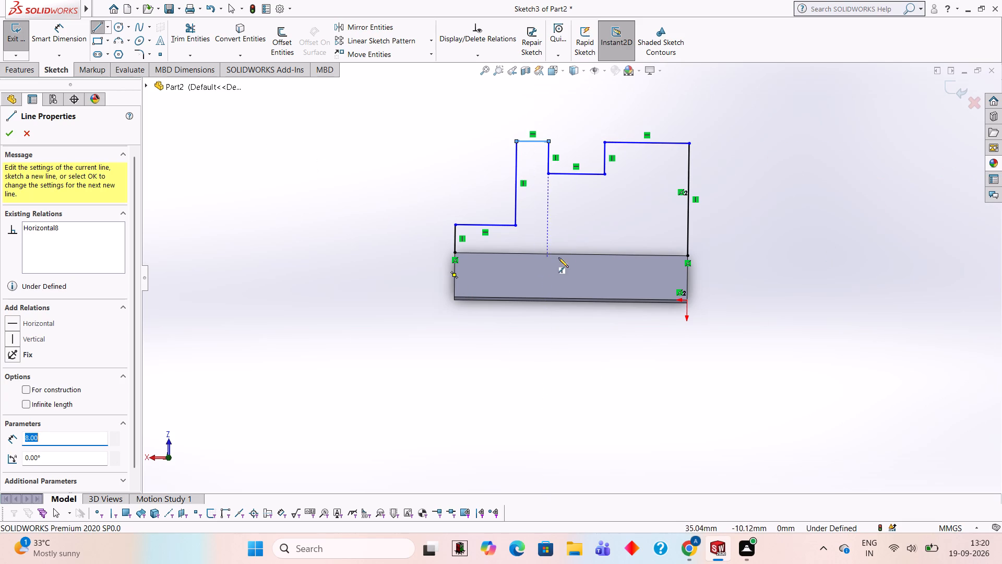
Close the profile with a 58 mm line along the top face's front edge.
{"action": "left_click", "coordinate": [454, 253]}
{"action": "left_click", "coordinate": [688, 254]}
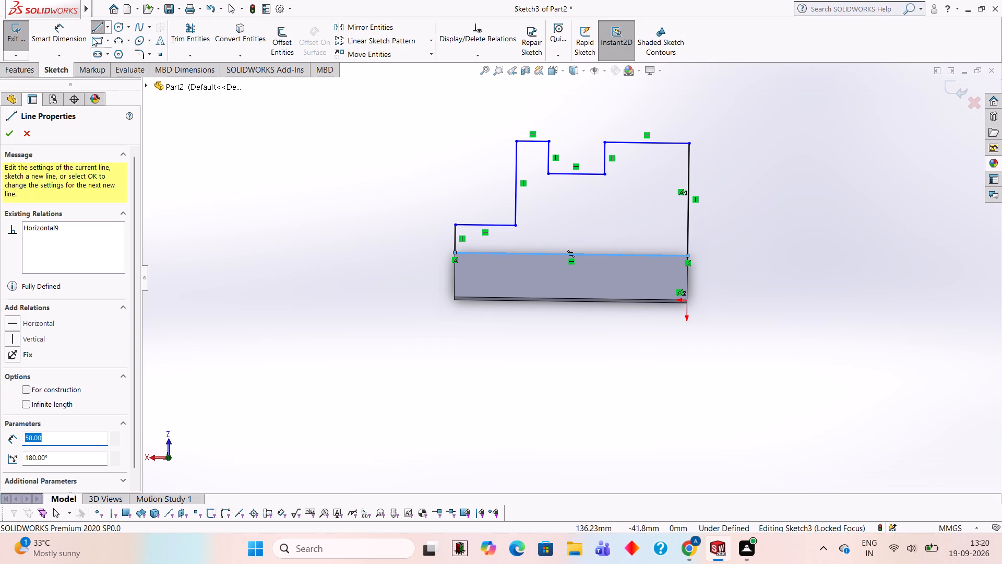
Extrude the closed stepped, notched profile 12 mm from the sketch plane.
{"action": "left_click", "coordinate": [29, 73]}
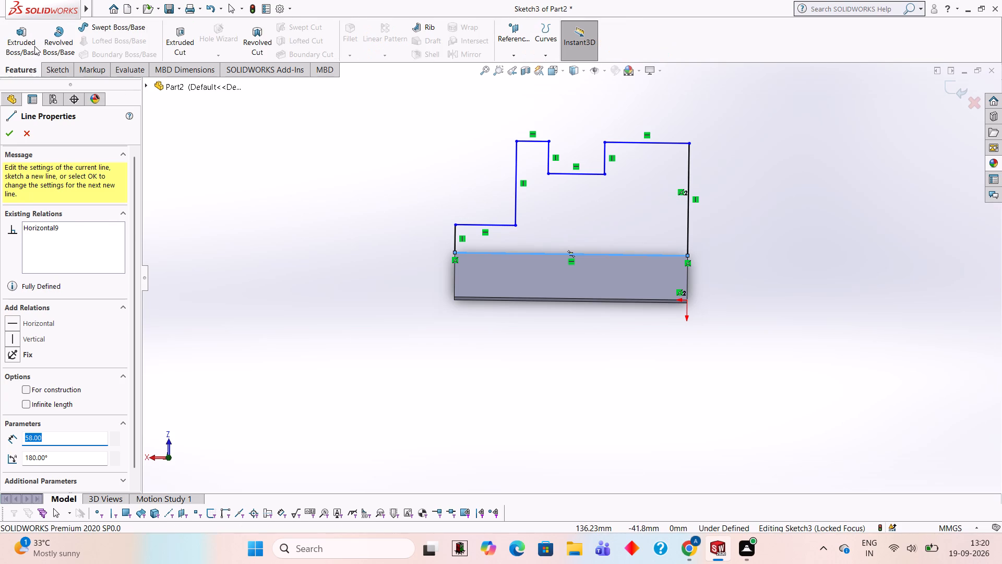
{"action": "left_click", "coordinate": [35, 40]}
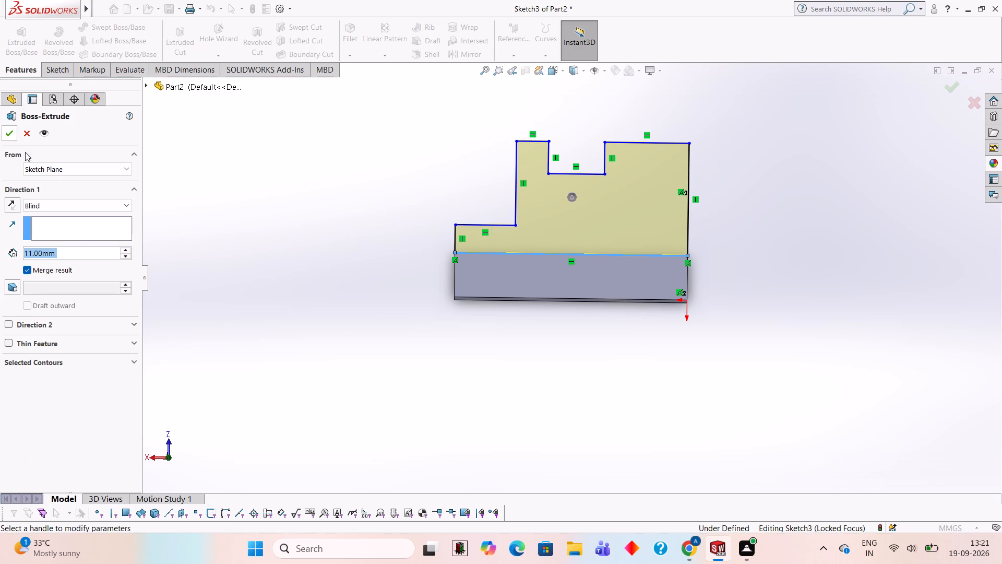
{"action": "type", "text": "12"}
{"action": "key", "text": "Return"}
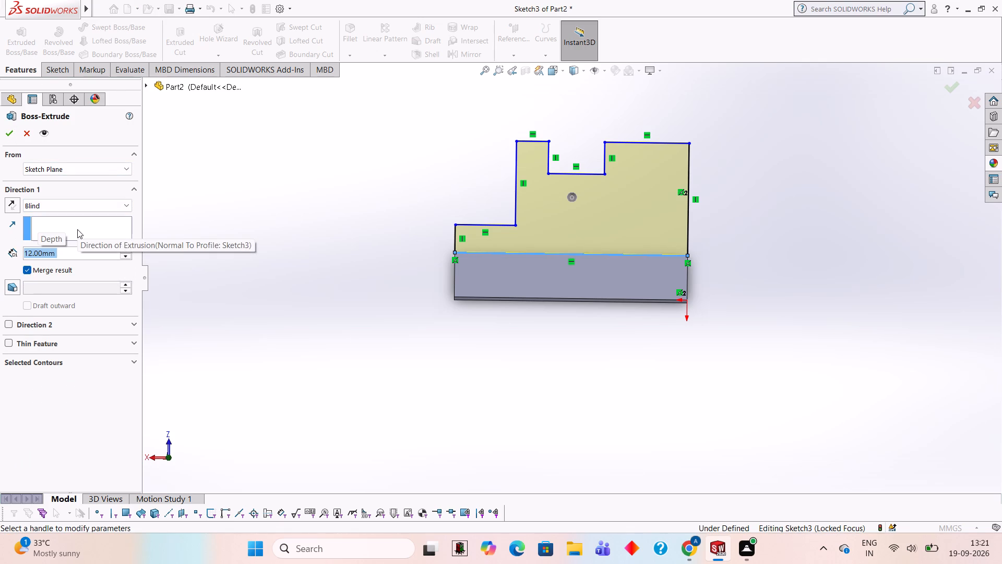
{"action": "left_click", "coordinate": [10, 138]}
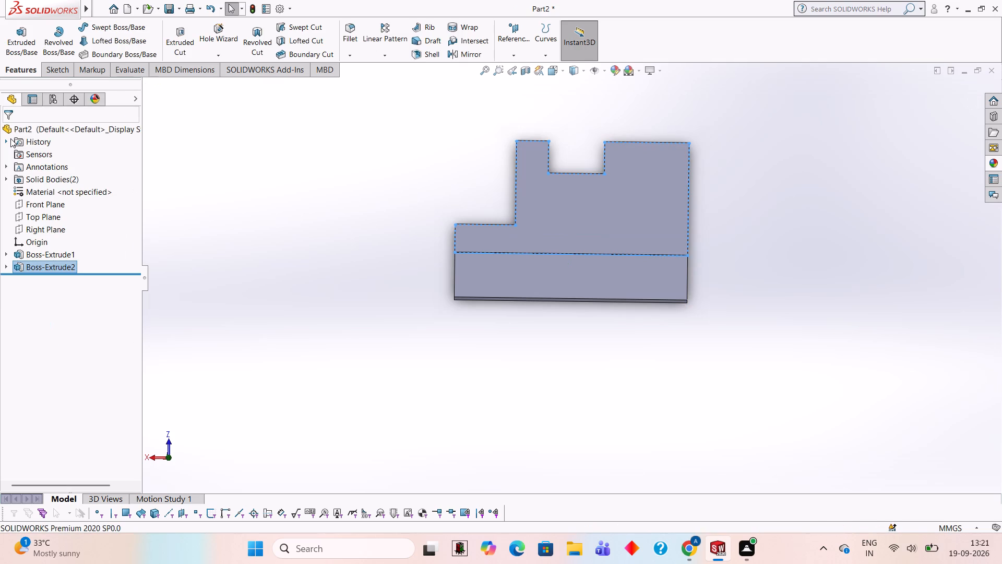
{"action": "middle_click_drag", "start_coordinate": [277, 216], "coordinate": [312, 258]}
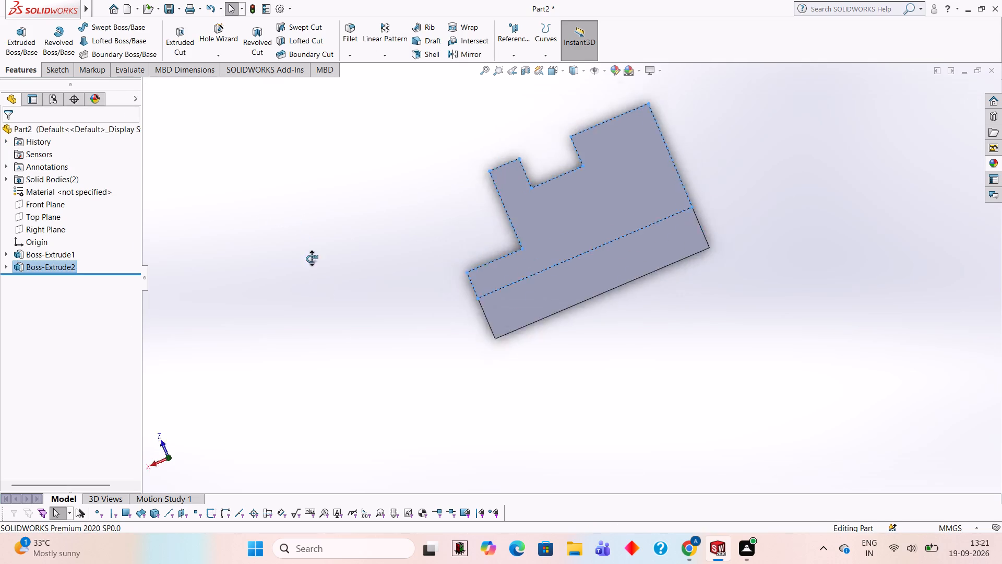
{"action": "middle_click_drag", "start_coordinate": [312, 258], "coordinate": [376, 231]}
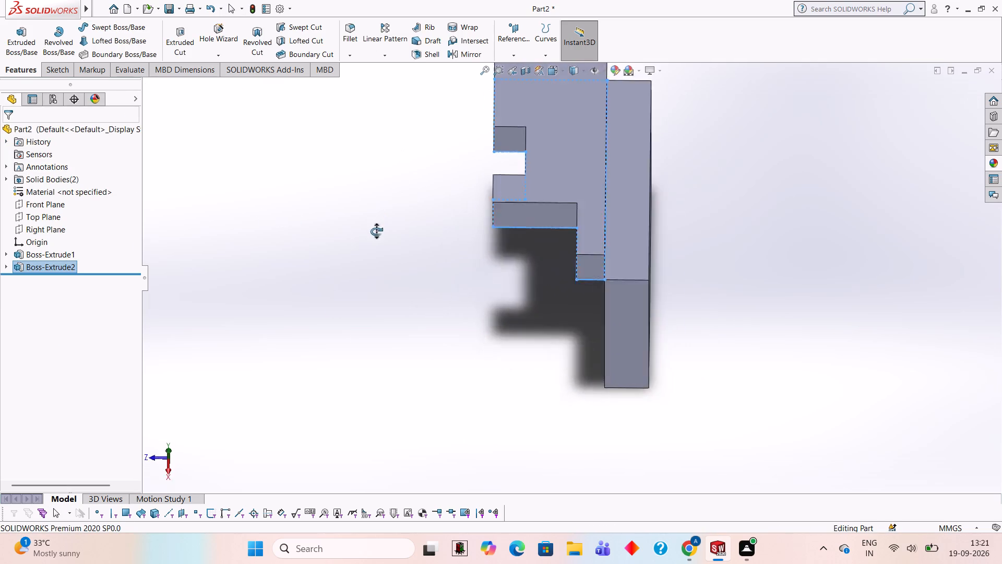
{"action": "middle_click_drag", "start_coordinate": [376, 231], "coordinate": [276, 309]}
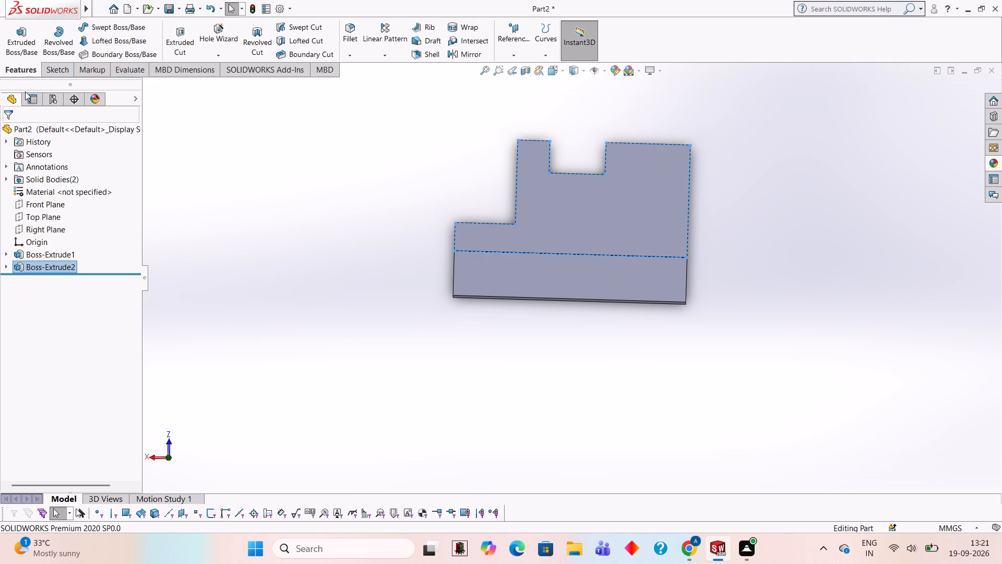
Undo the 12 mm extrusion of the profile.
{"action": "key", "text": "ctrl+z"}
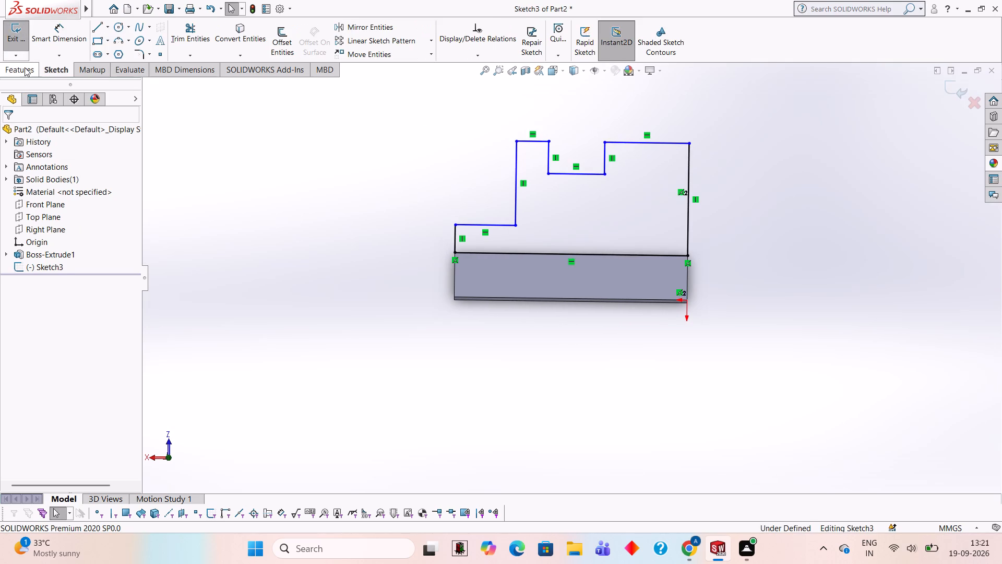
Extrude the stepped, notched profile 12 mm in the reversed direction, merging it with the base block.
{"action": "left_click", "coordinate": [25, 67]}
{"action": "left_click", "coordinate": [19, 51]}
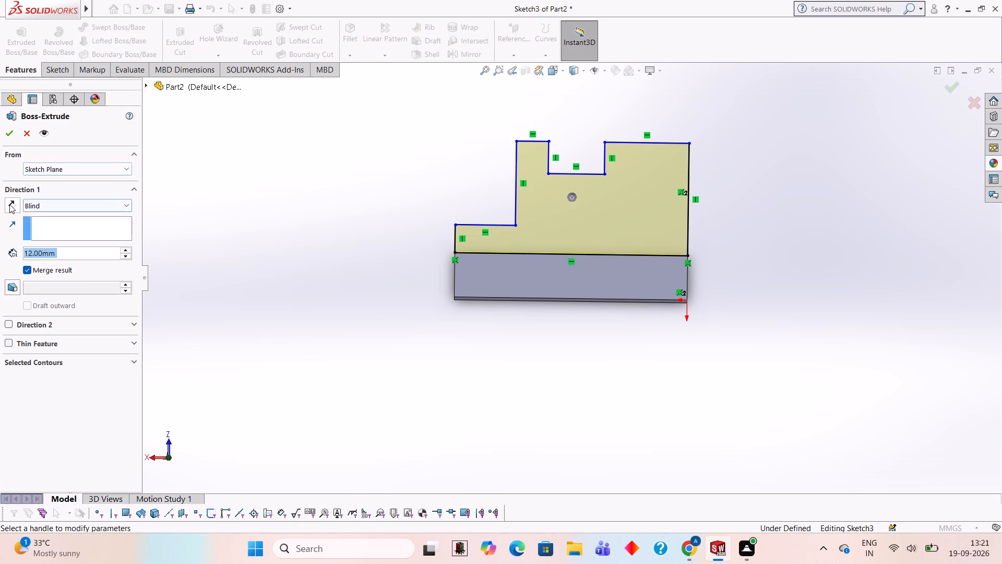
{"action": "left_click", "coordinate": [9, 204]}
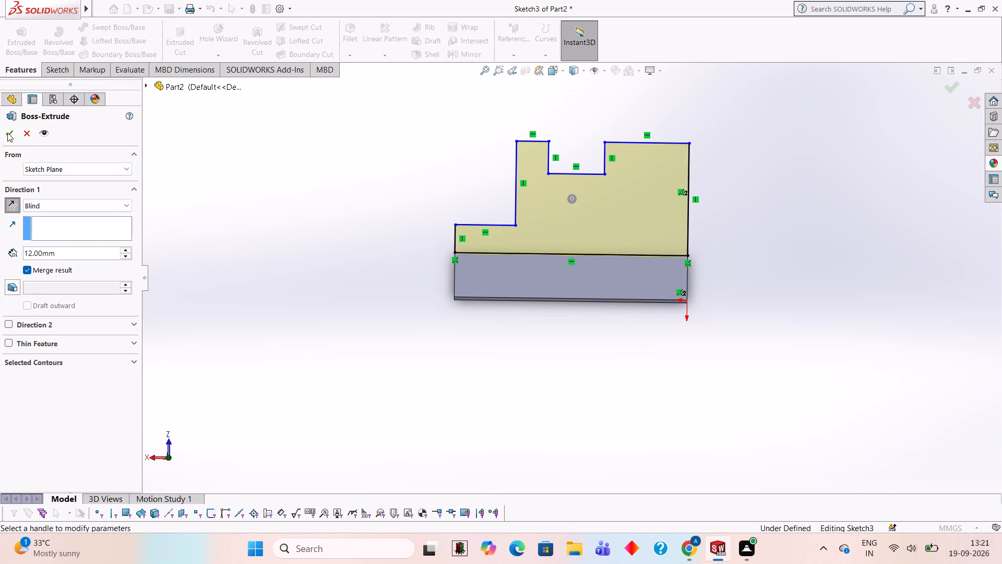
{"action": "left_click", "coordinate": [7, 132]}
Examine the extruded boss and its step placement on the base block from several angles.
{"action": "middle_click_drag", "start_coordinate": [319, 256], "coordinate": [469, 141]}
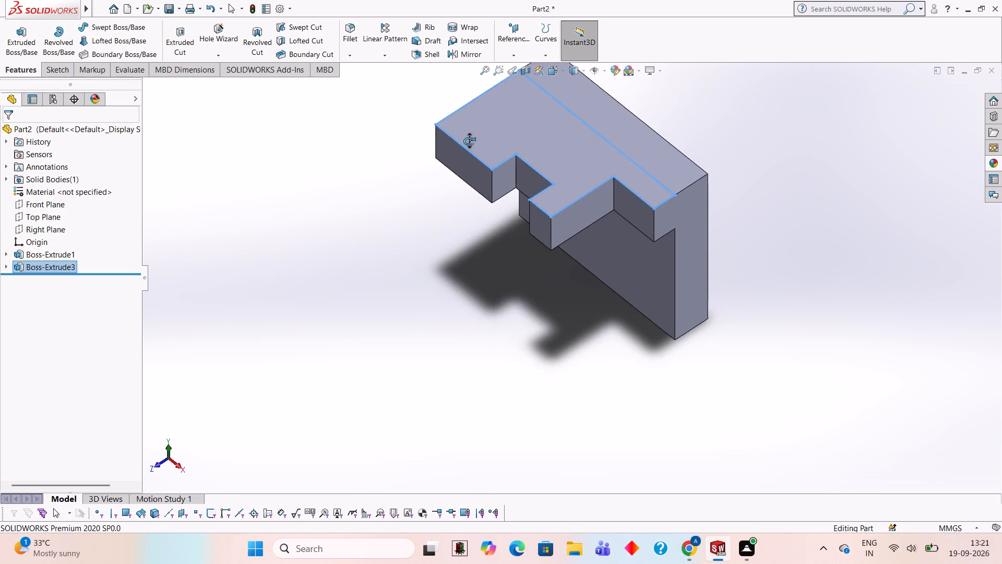
{"action": "middle_click_drag", "start_coordinate": [469, 141], "coordinate": [337, 293]}
{"action": "left_click", "coordinate": [333, 274]}
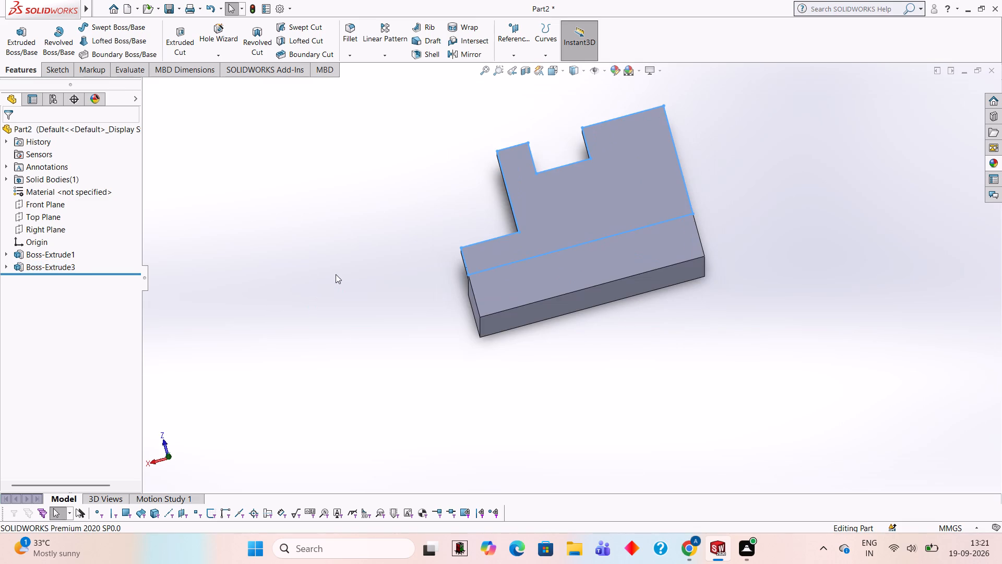
{"action": "middle_click_drag", "start_coordinate": [588, 231], "coordinate": [706, 101]}
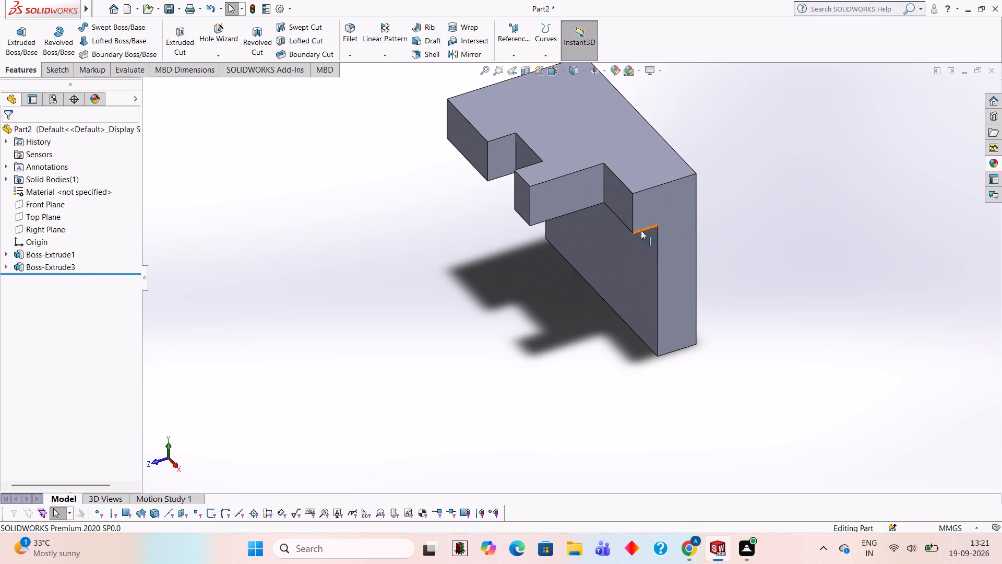
{"action": "middle_click_drag", "start_coordinate": [503, 307], "coordinate": [529, 153]}
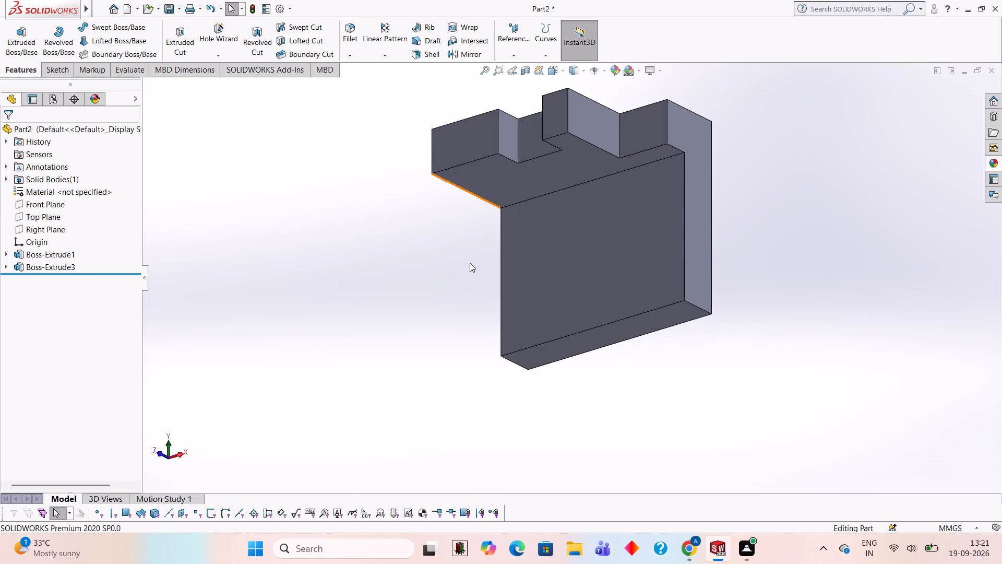
{"action": "middle_click_drag", "start_coordinate": [467, 218], "coordinate": [482, 124]}
{"action": "middle_click_drag", "start_coordinate": [346, 258], "coordinate": [365, 188]}
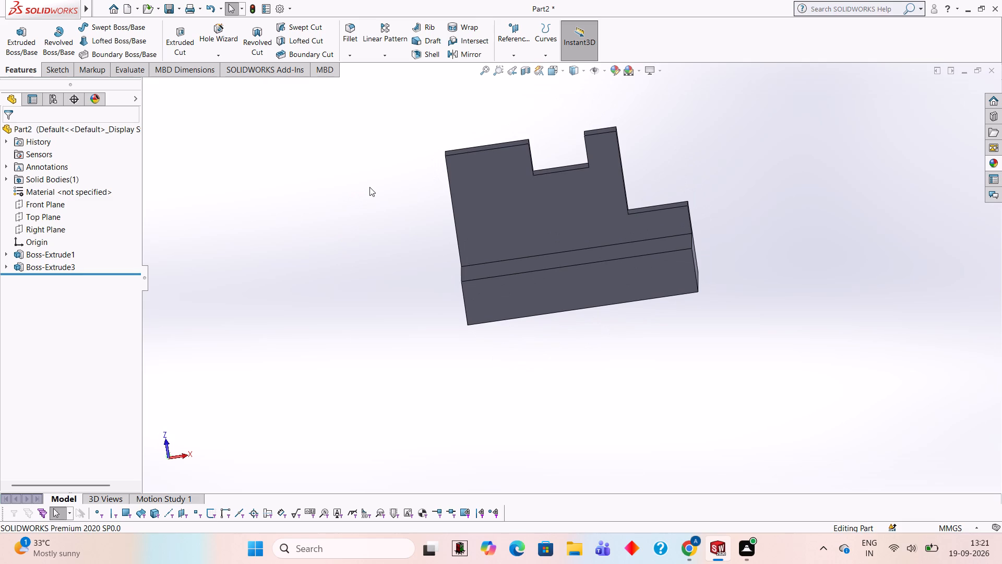
{"action": "middle_click_drag", "start_coordinate": [384, 193], "coordinate": [393, 196]}
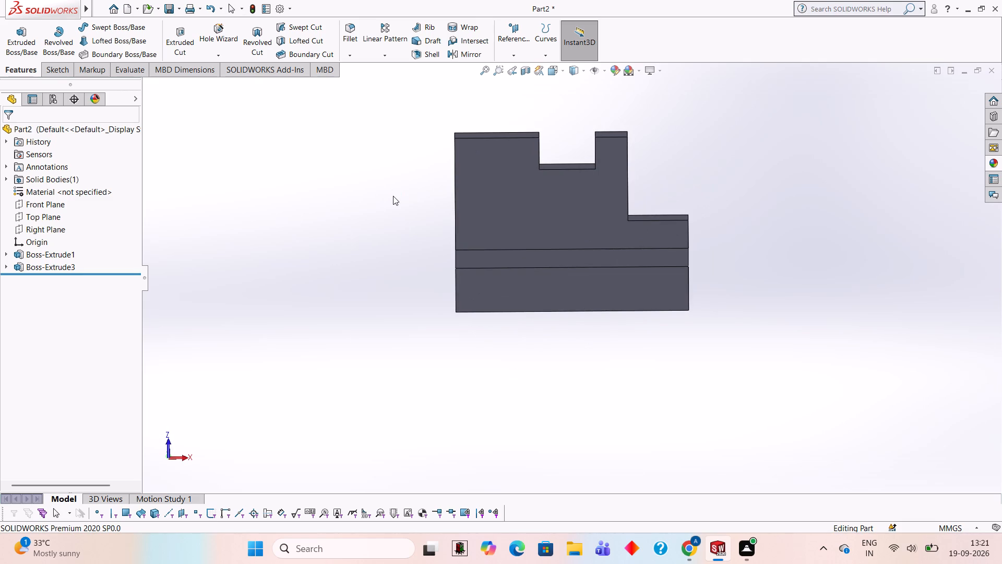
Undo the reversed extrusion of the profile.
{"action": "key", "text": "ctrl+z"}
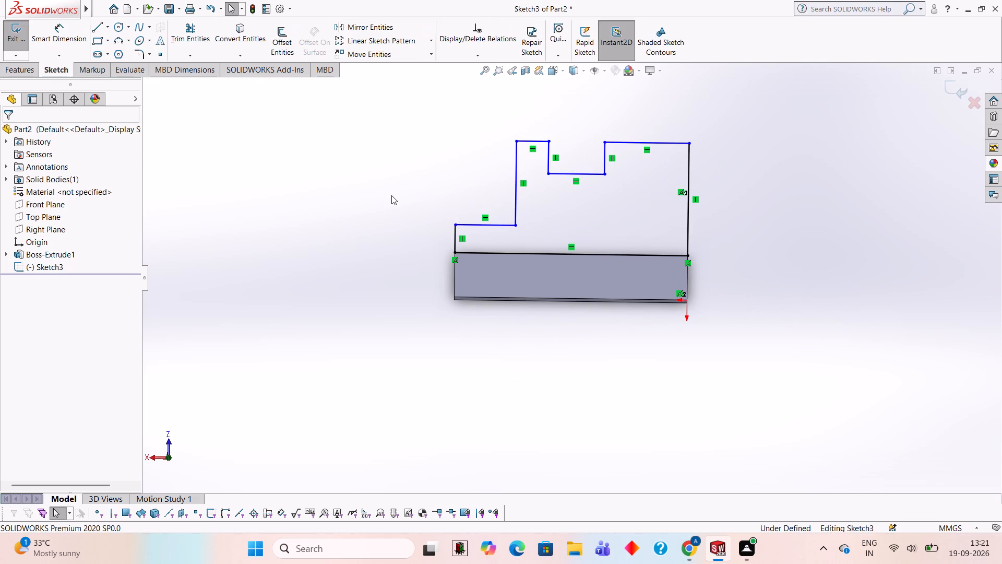
Undo every line of the stepped, notched profile sketch.
{"action": "key", "text": "ctrl+z"}
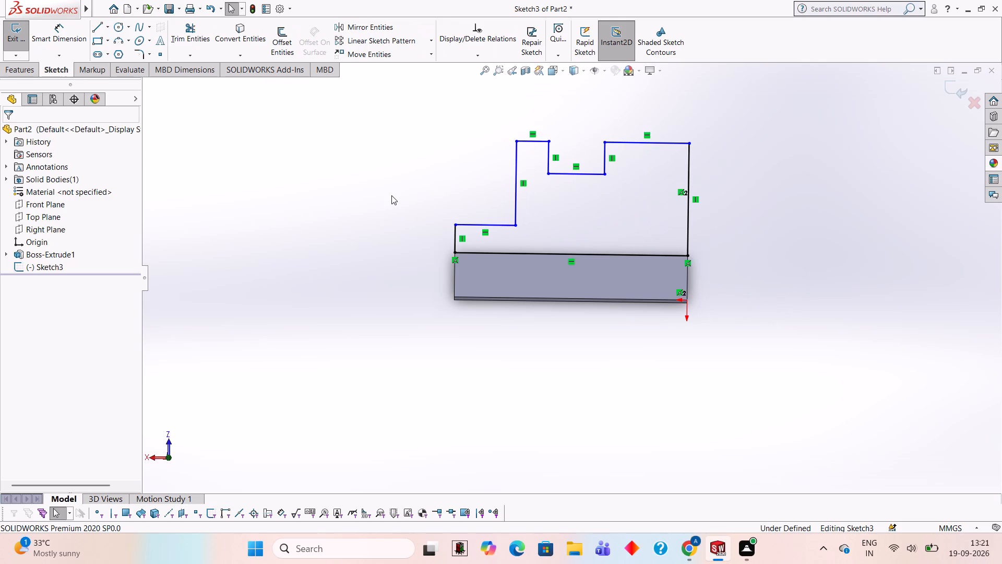
{"action": "key", "text": "ctrl+z"}
{"action": "key", "text": "ctrl+z"}
{"action": "key", "text": "ctrl+z"}
{"action": "key", "text": "ctrl+z"}
{"action": "key", "text": "ctrl+z"}
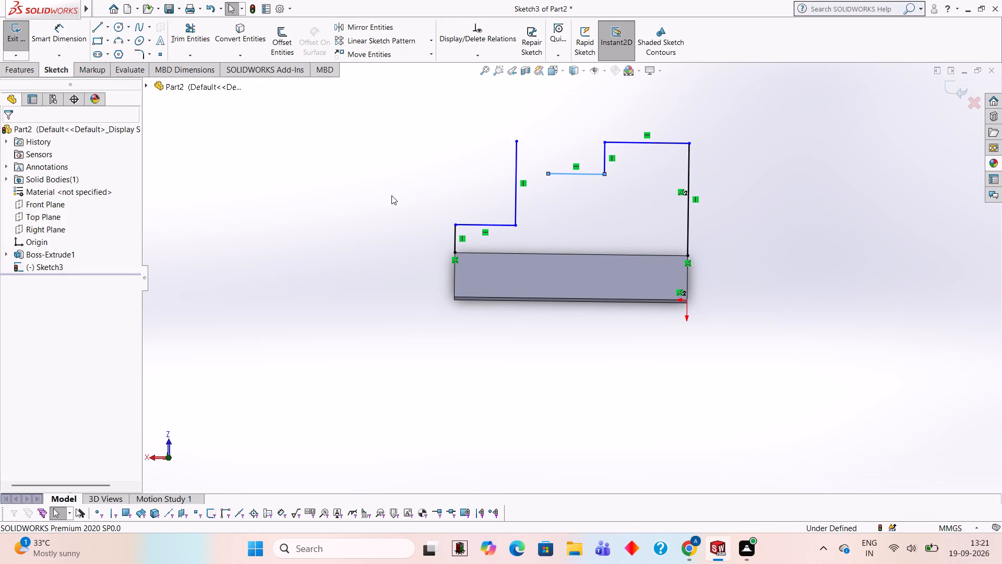
{"action": "key", "text": "ctrl+z"}
{"action": "key", "text": "ctrl+z"}
{"action": "key", "text": "ctrl+z"}
{"action": "key", "text": "ctrl+z"}
{"action": "key", "text": "ctrl+z"}
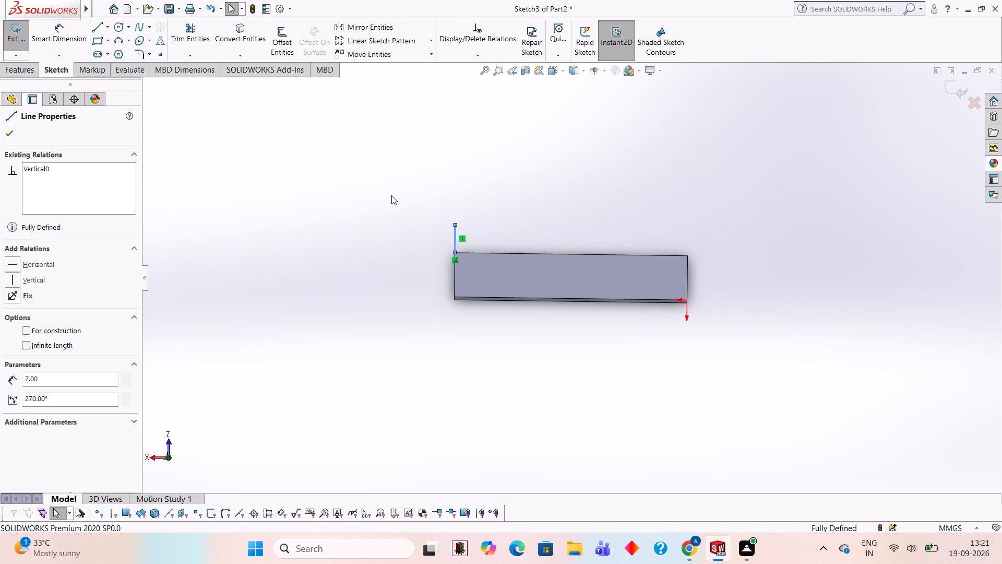
{"action": "key", "text": "ctrl+z"}
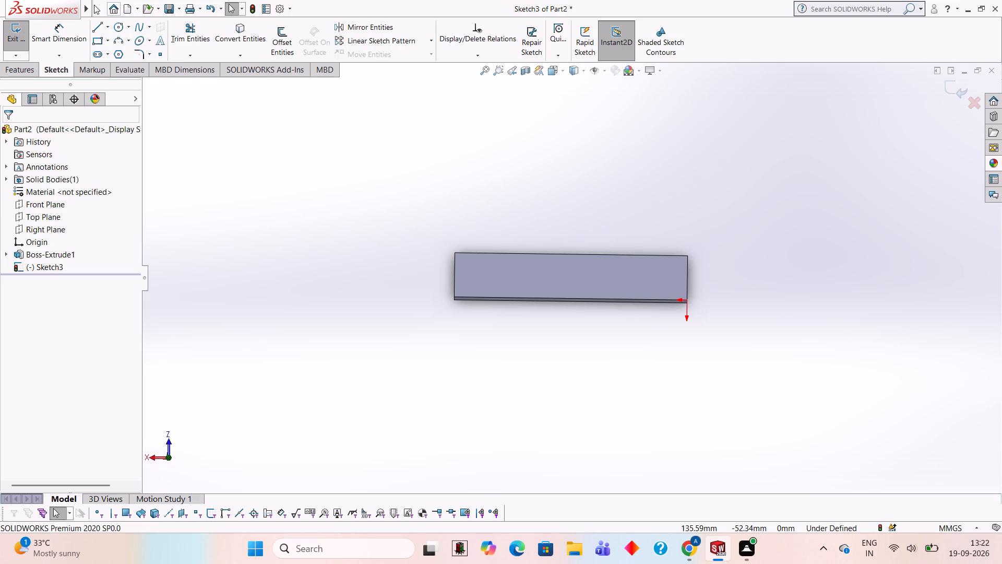
From the front corner on the origin side, sketch the step with lines 7 mm outward, 15 mm inward along the block, and 21 mm outward.
{"action": "left_click", "coordinate": [99, 28]}
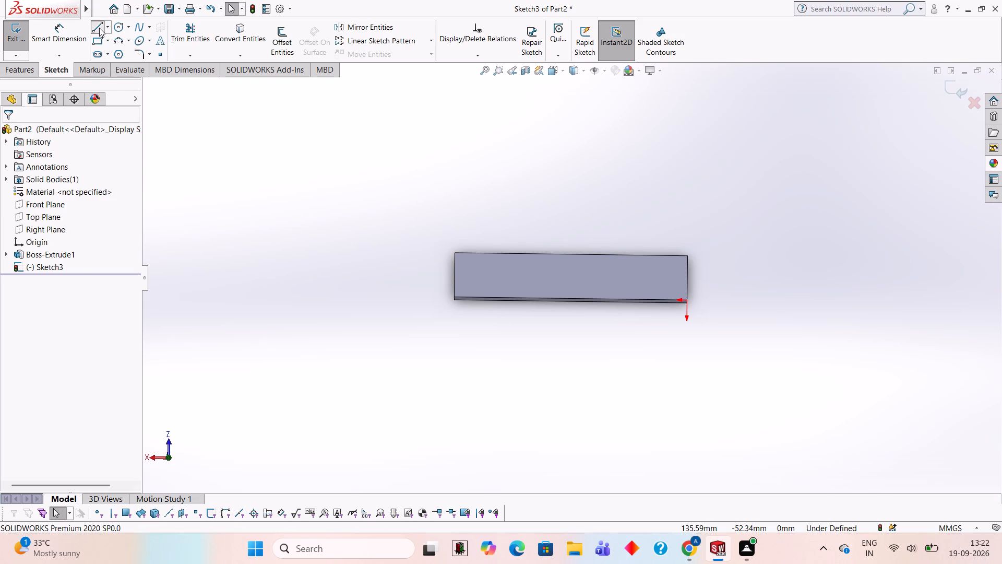
{"action": "left_click", "coordinate": [686, 256]}
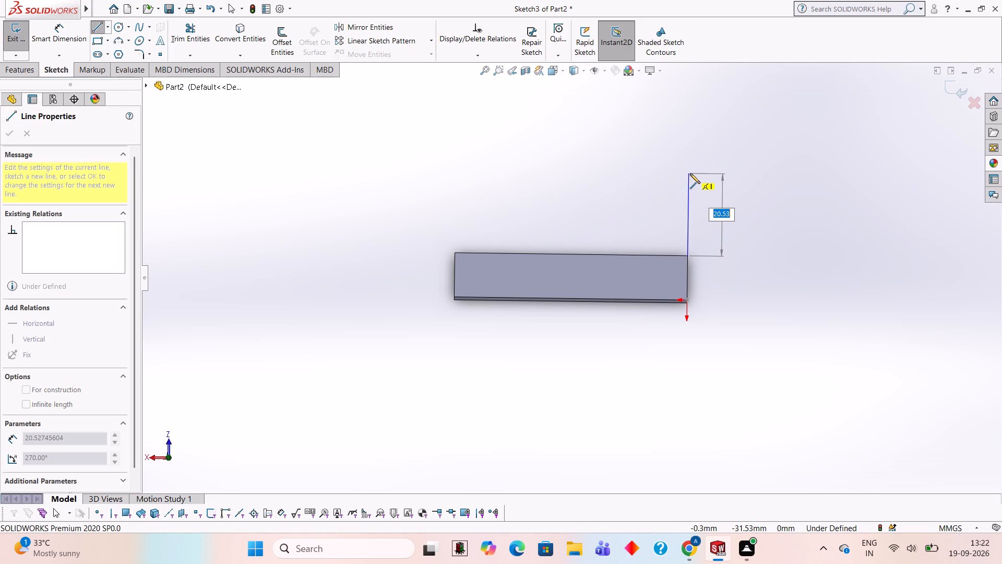
{"action": "key", "text": "7"}
{"action": "key", "text": "Return"}
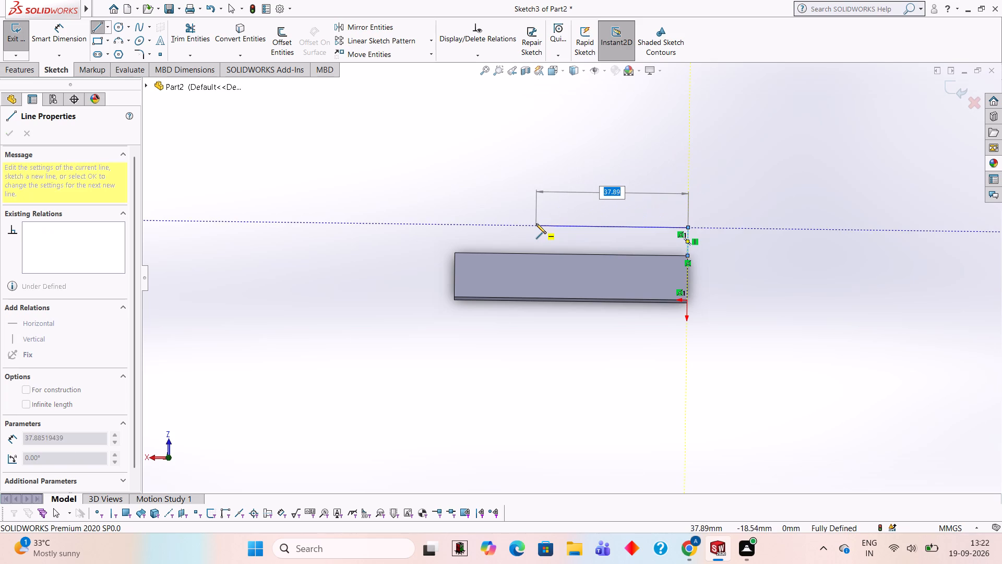
{"action": "type", "text": "15"}
{"action": "key", "text": "Return"}
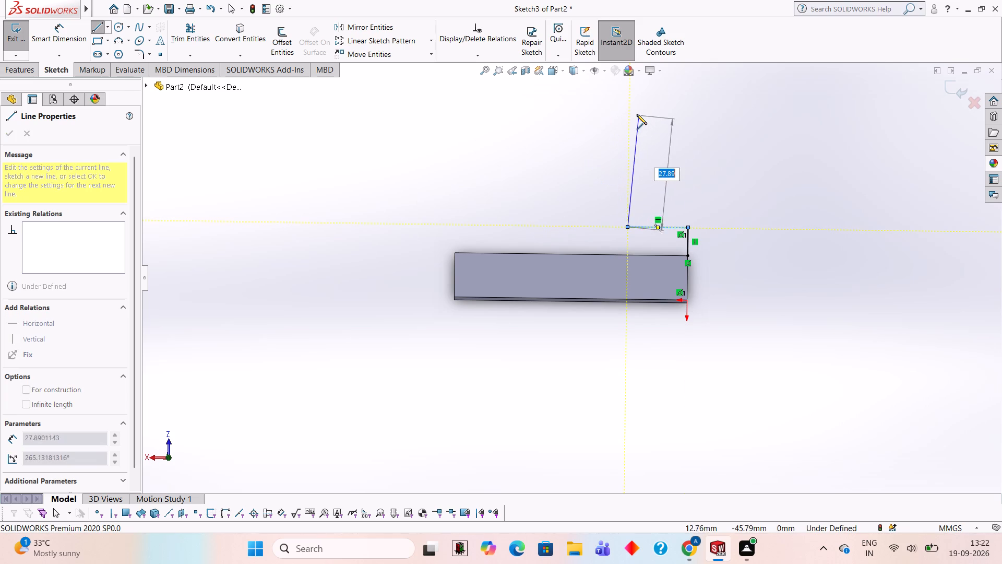
{"action": "type", "text": "21"}
{"action": "key", "text": "Return"}
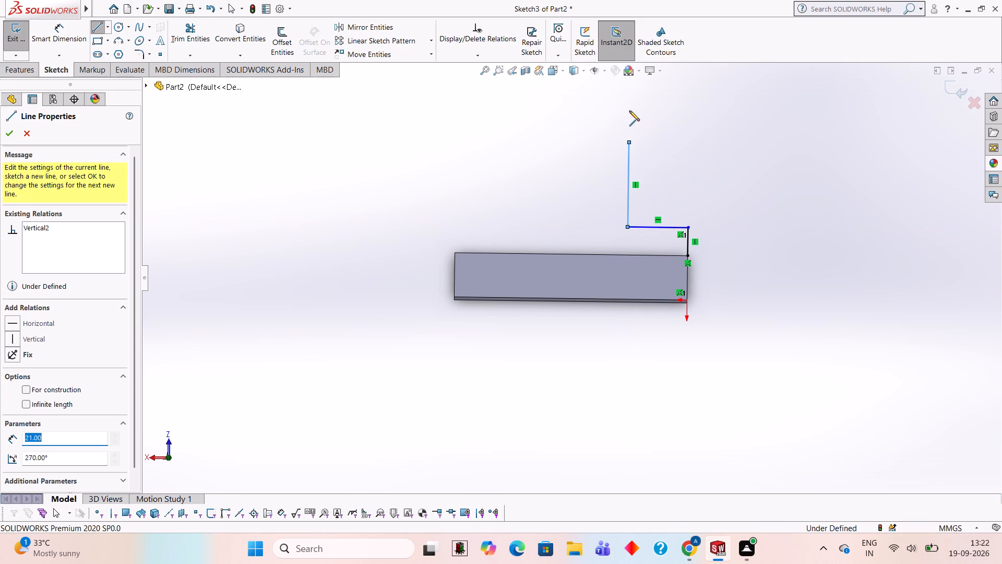
{"action": "key", "text": "Escape"}
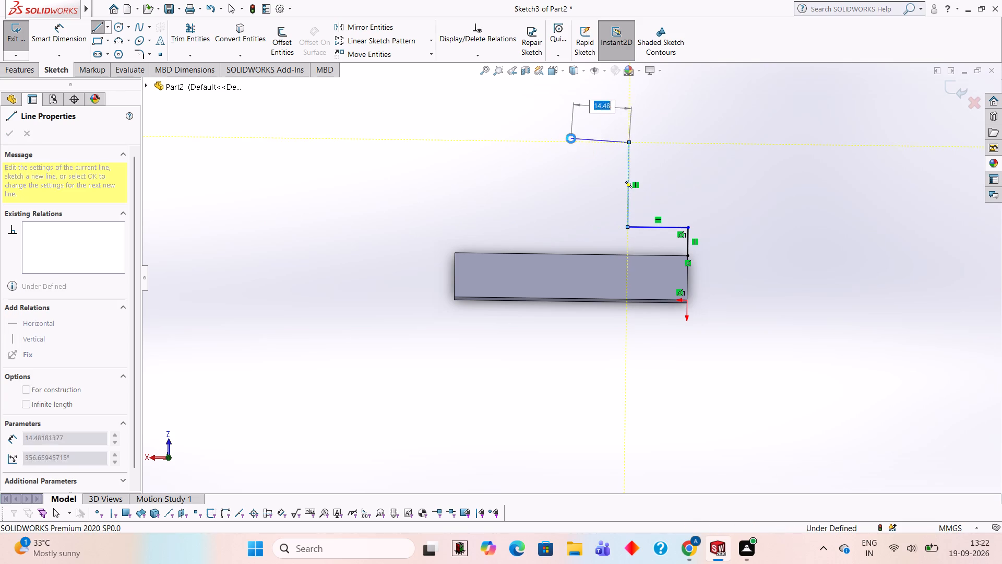
From the opposite front corner, draw a 28 mm line outward and a 21 mm line toward the stepped side.
{"action": "left_click", "coordinate": [103, 26]}
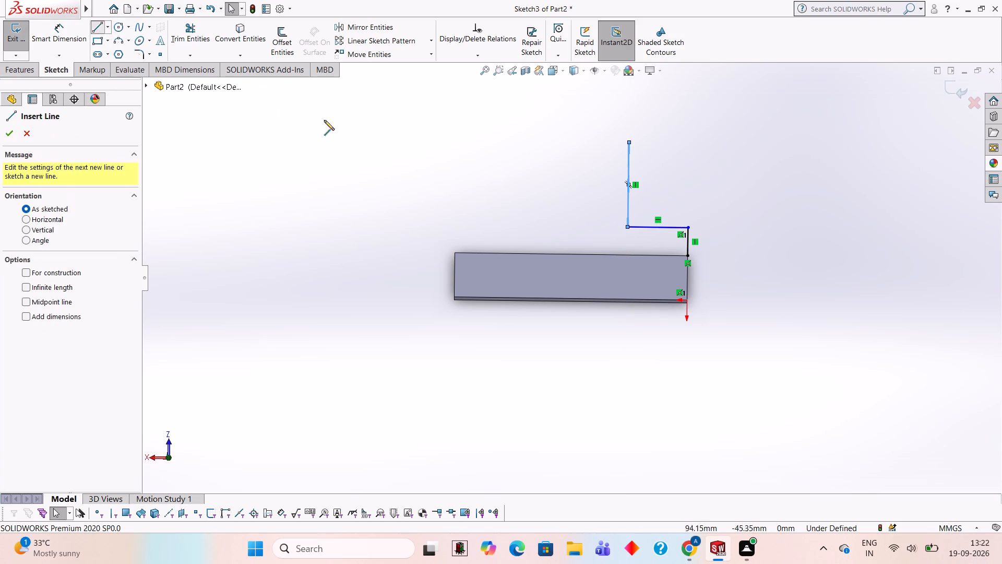
{"action": "left_click", "coordinate": [456, 253]}
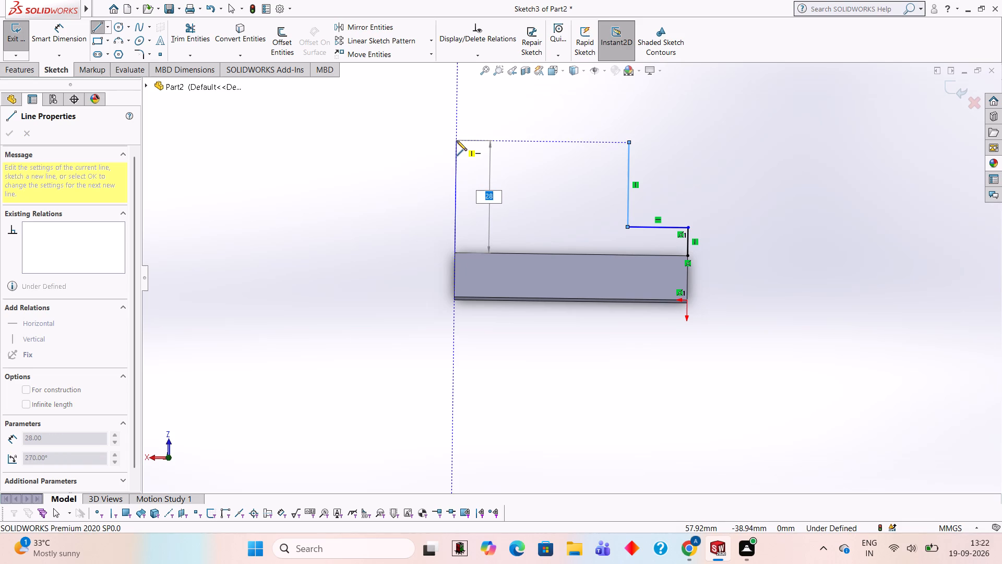
{"action": "left_click", "coordinate": [457, 140]}
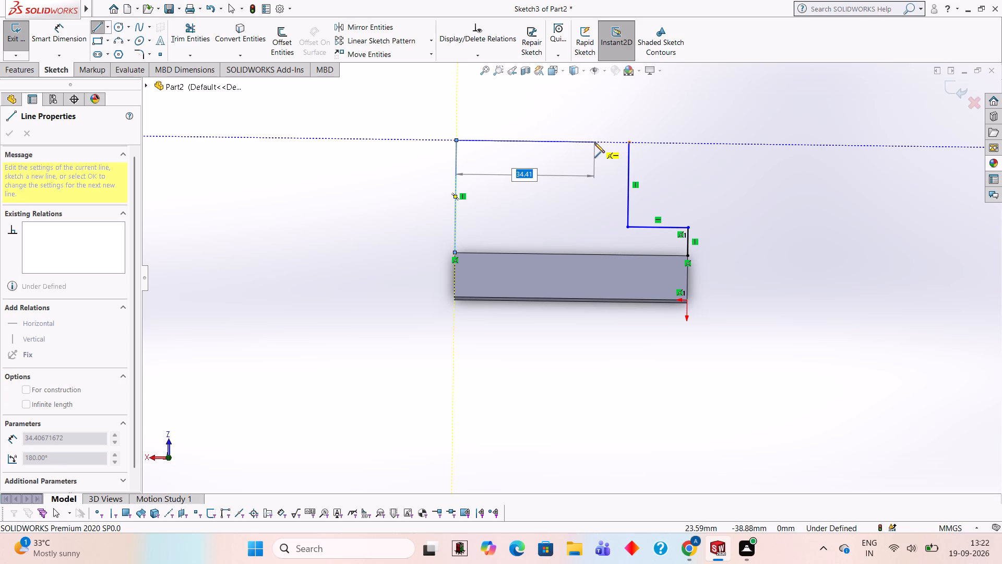
{"action": "type", "text": "21"}
{"action": "key", "text": "Return"}
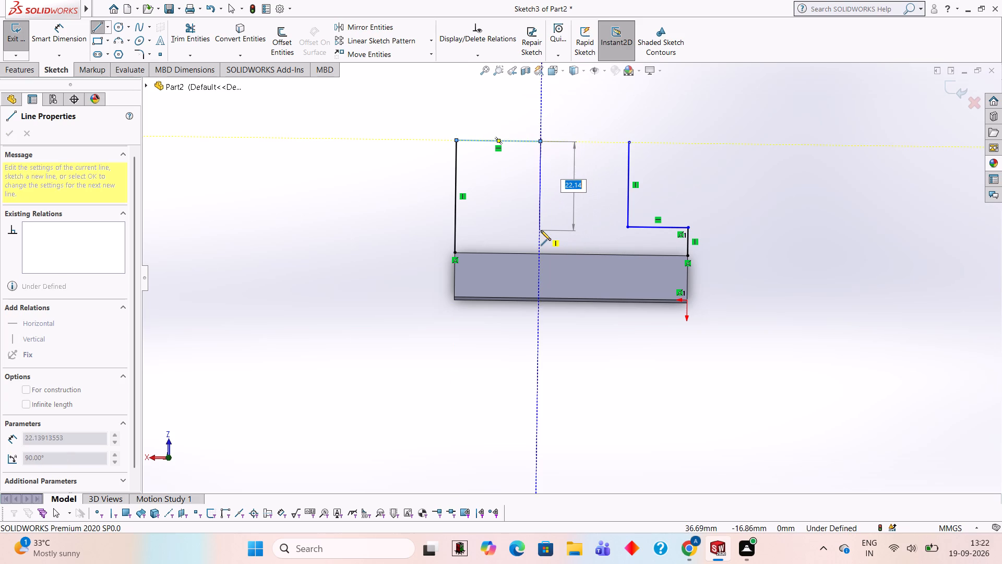
Sketch a notch 8 mm deep and 14 mm wide from the end of the 21 mm line along the outer edge.
{"action": "key", "text": "2"}
{"action": "key", "text": "BackSpace"}
{"action": "key", "text": "8"}
{"action": "key", "text": "Return"}
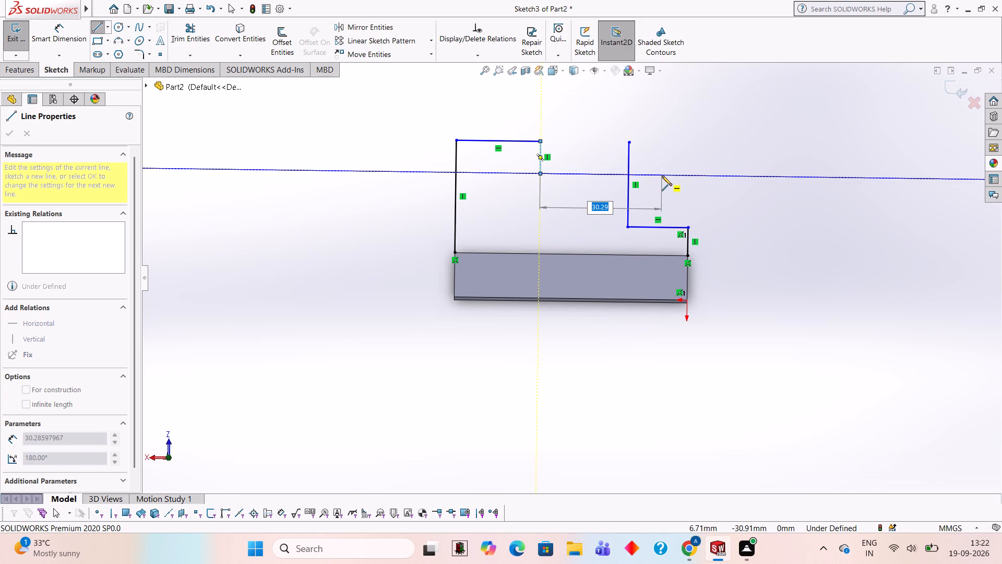
{"action": "type", "text": "14"}
{"action": "key", "text": "Return"}
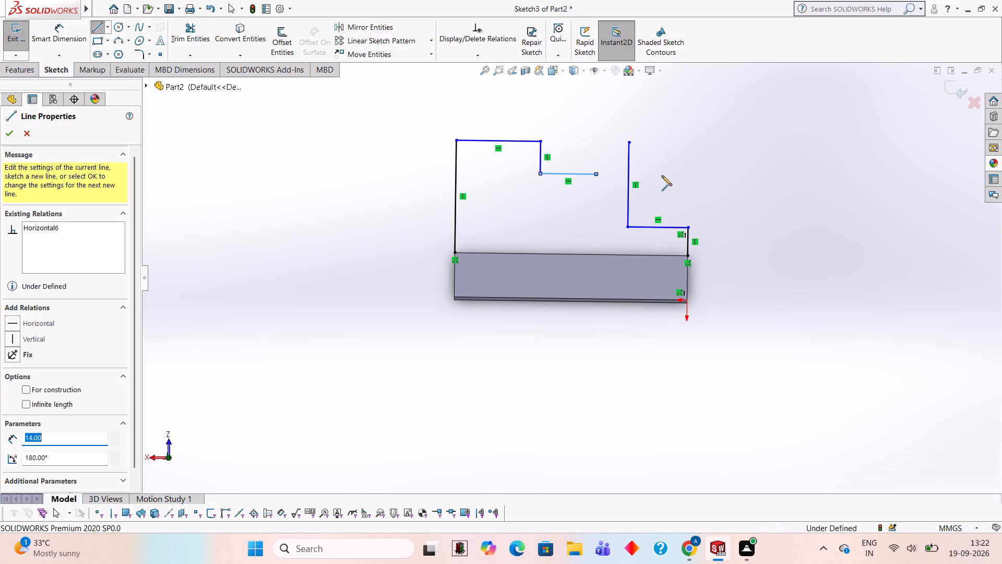
{"action": "left_click", "coordinate": [598, 141]}
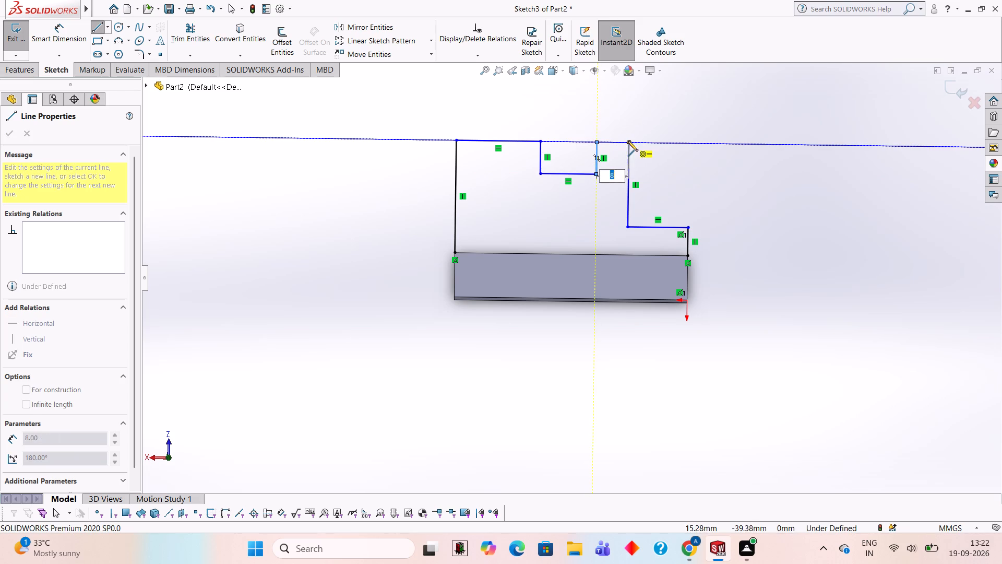
Close the profile with an 8 mm line from the notch to the step and a 58 mm line along the block's front edge.
{"action": "left_click", "coordinate": [628, 141]}
{"action": "key", "text": "Escape"}
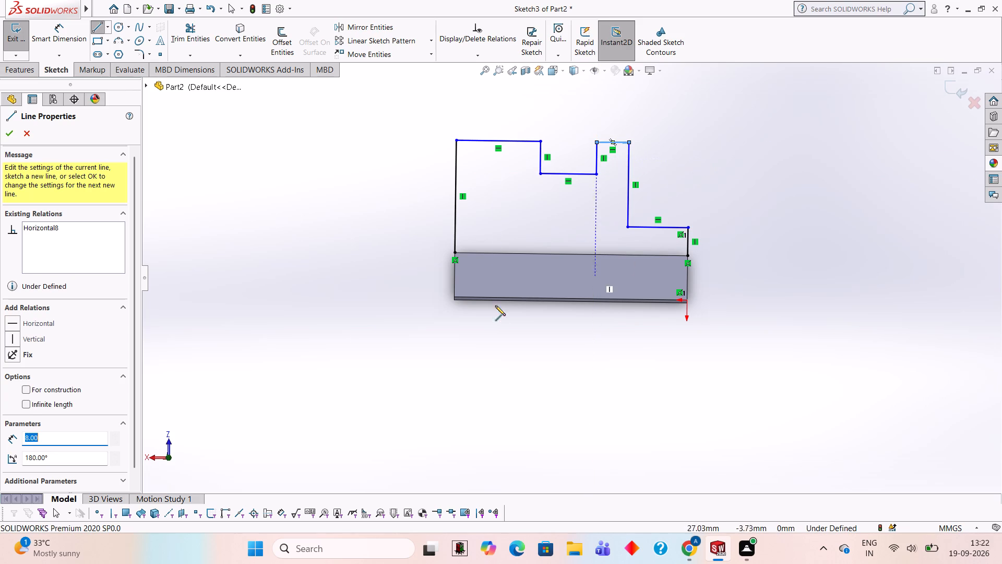
{"action": "left_click", "coordinate": [455, 251]}
{"action": "left_click", "coordinate": [686, 255]}
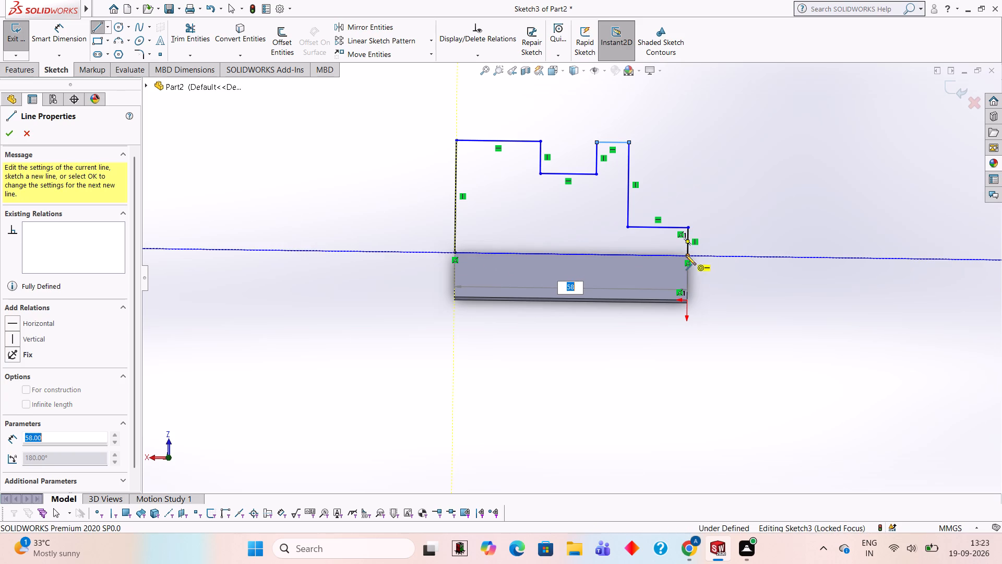
{"action": "left_click", "coordinate": [759, 205]}
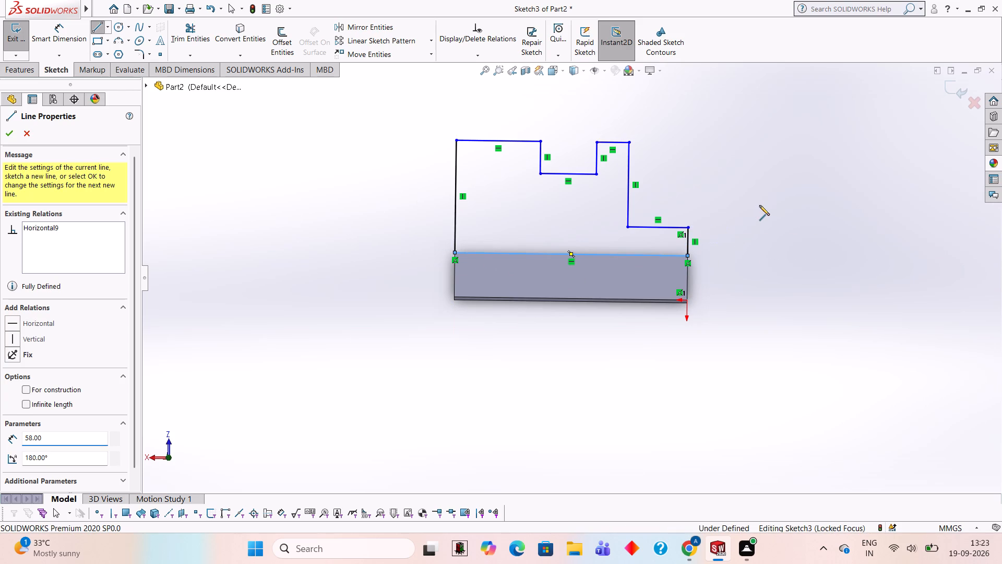
{"action": "key", "text": "Escape"}
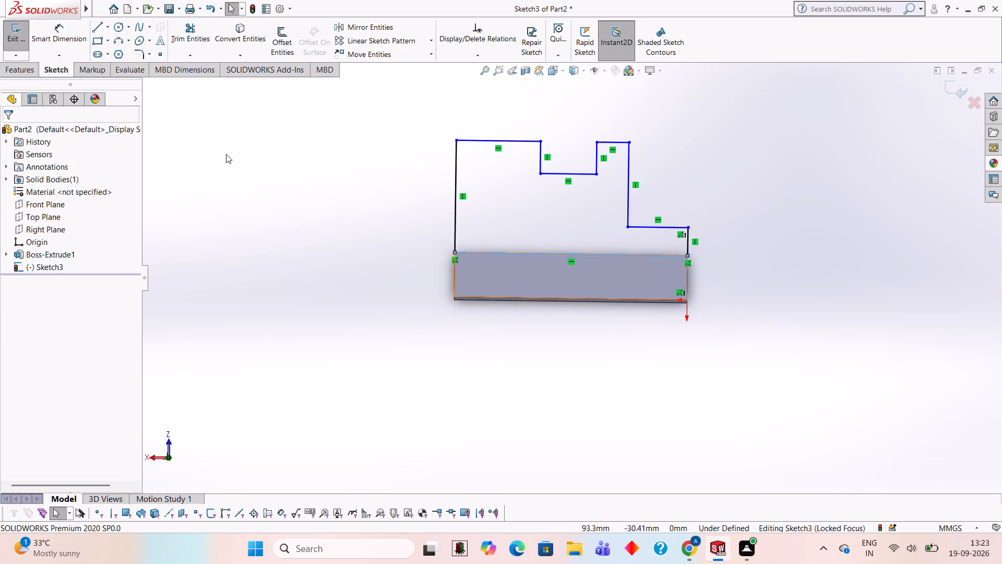
Extrude the stepped, notched profile 12 mm in the reversed direction, merged with the base block.
{"action": "left_click", "coordinate": [16, 72]}
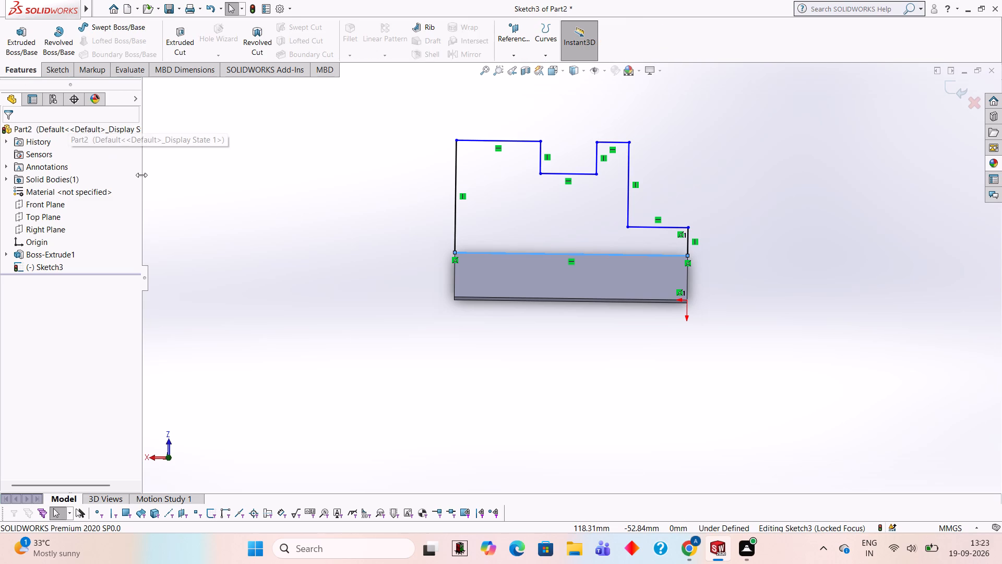
{"action": "left_click", "coordinate": [30, 34]}
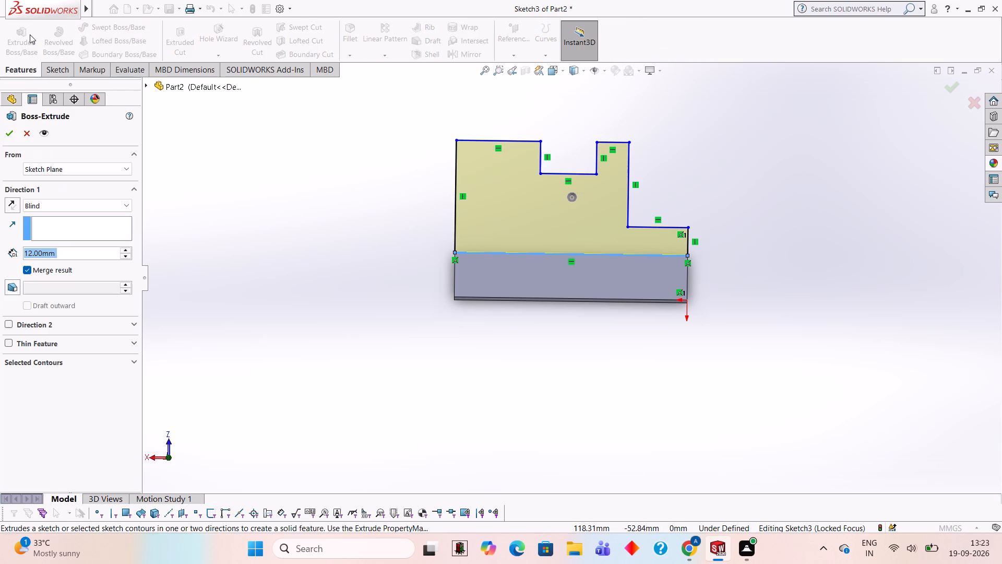
{"action": "middle_click_drag", "start_coordinate": [446, 179], "coordinate": [558, 105]}
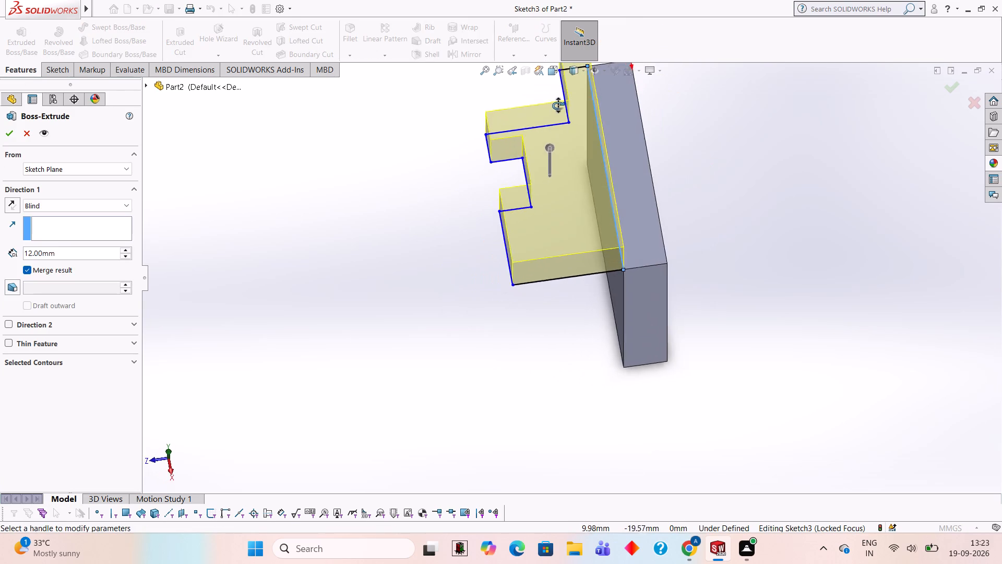
{"action": "middle_click_drag", "start_coordinate": [558, 105], "coordinate": [554, 103]}
{"action": "middle_click_drag", "start_coordinate": [554, 103], "coordinate": [431, 296]}
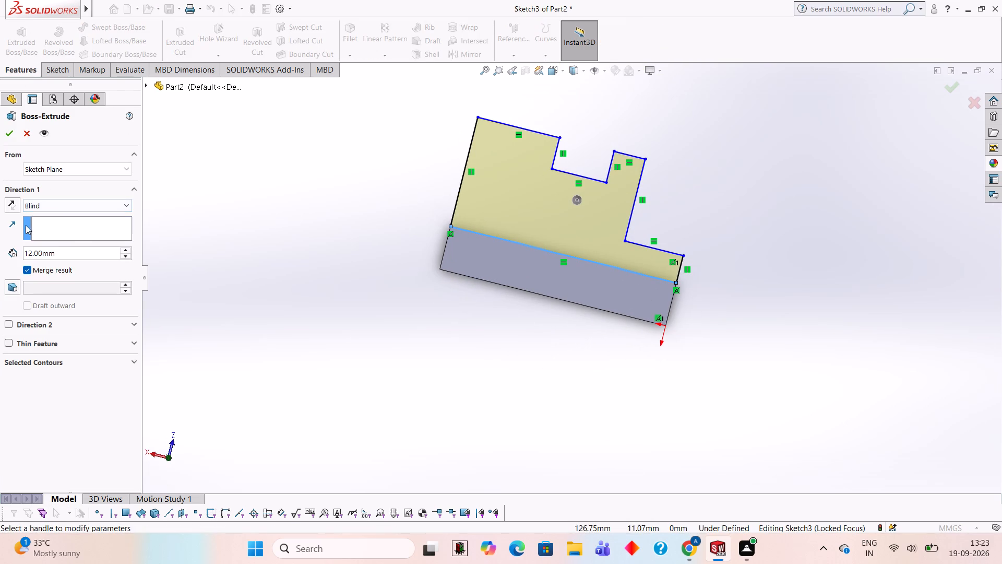
{"action": "left_click", "coordinate": [16, 206]}
{"action": "left_click", "coordinate": [6, 139]}
Examine the extruded plate and the base block from the front, the ends and below.
{"action": "middle_click_drag", "start_coordinate": [316, 236], "coordinate": [504, 166]}
{"action": "middle_click_drag", "start_coordinate": [498, 348], "coordinate": [503, 183]}
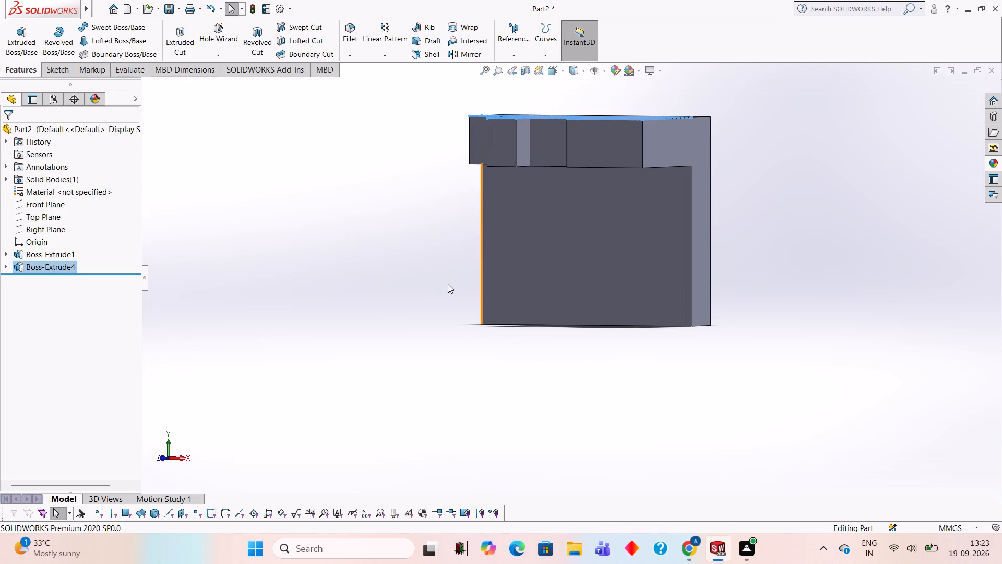
{"action": "middle_click_drag", "start_coordinate": [451, 302], "coordinate": [472, 166]}
{"action": "middle_click", "coordinate": [451, 203]}
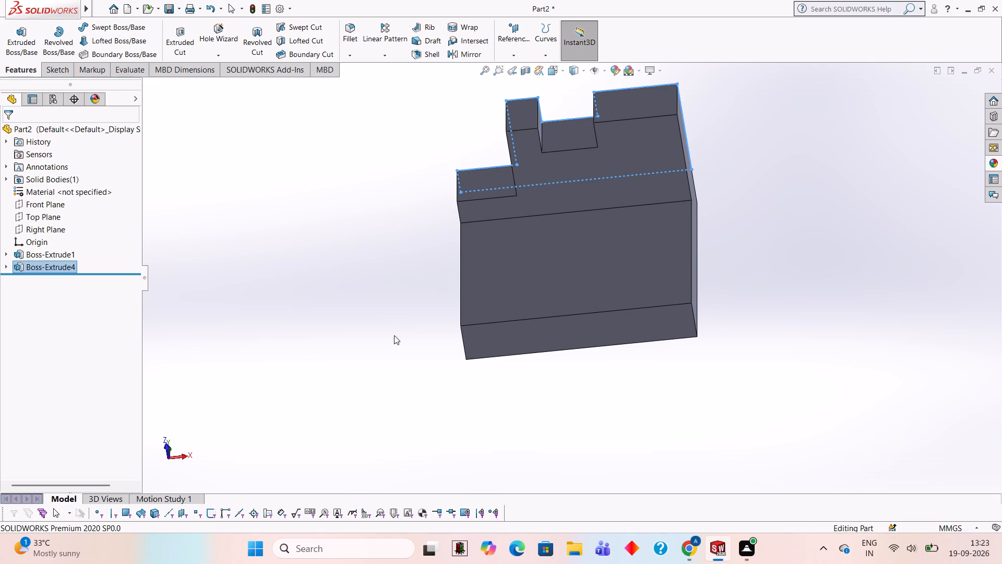
{"action": "middle_click_drag", "start_coordinate": [431, 355], "coordinate": [466, 252]}
{"action": "middle_click_drag", "start_coordinate": [469, 254], "coordinate": [507, 275]}
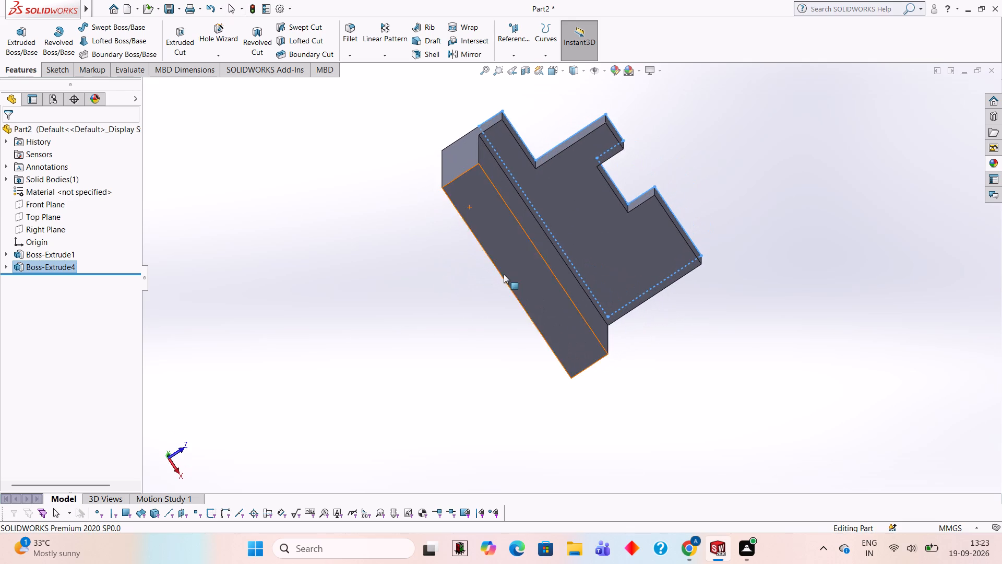
{"action": "middle_click_drag", "start_coordinate": [457, 250], "coordinate": [379, 250]}
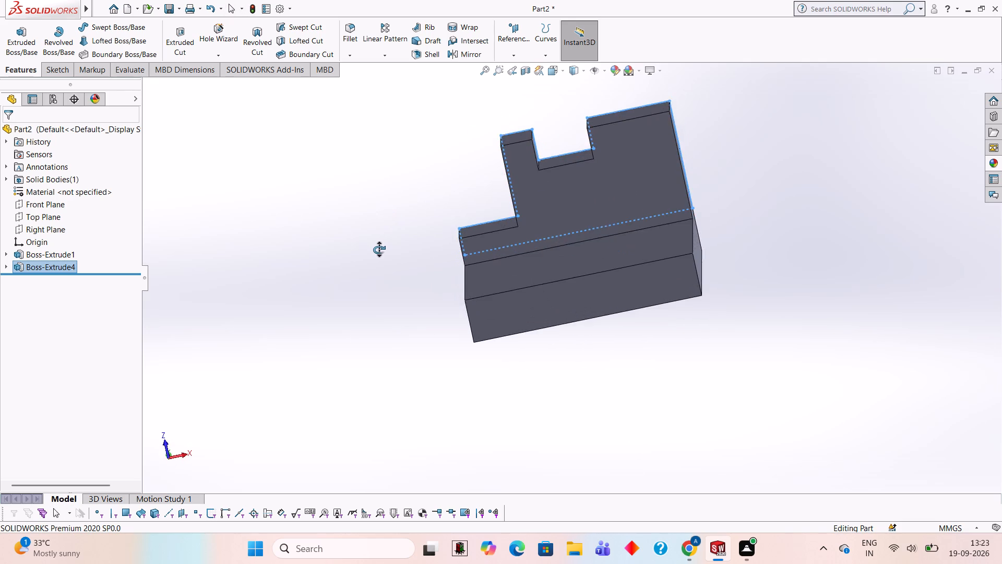
{"action": "middle_click_drag", "start_coordinate": [379, 250], "coordinate": [343, 291]}
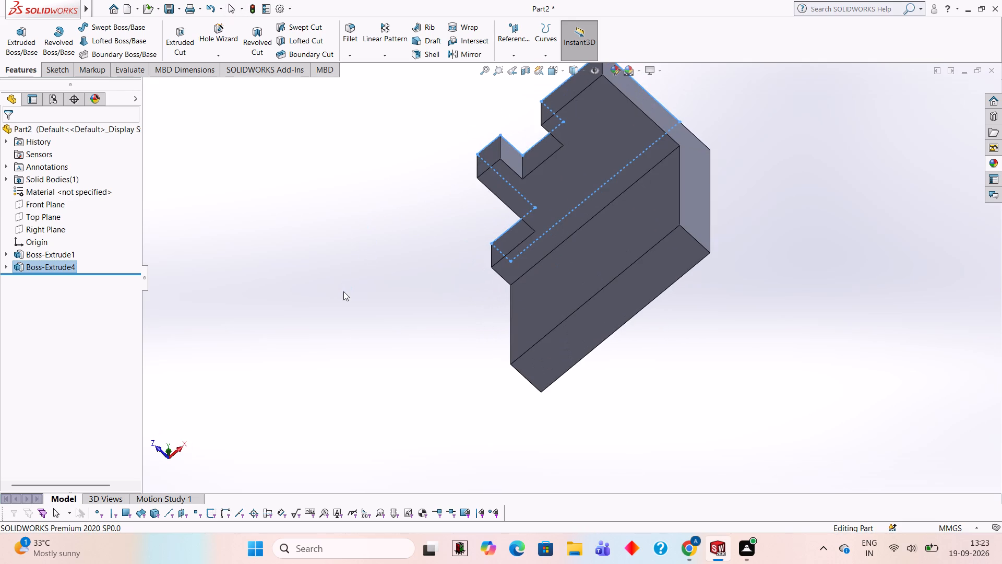
{"action": "left_click", "coordinate": [424, 236]}
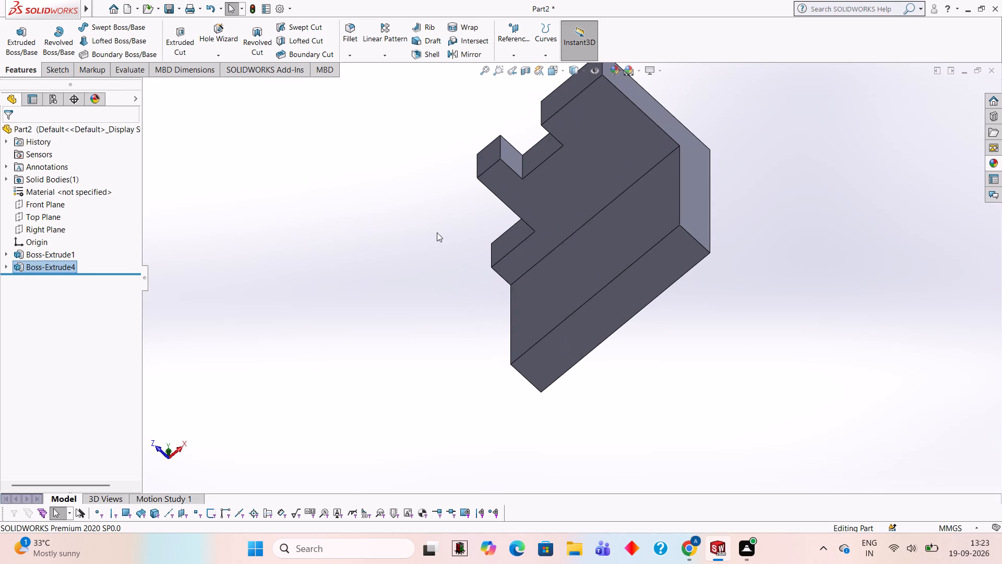
Start a sketch on the L-shaped end face opposite the step and draw a 20 mm line from the inner corner along the plate's underside.
{"action": "left_click", "coordinate": [689, 172]}
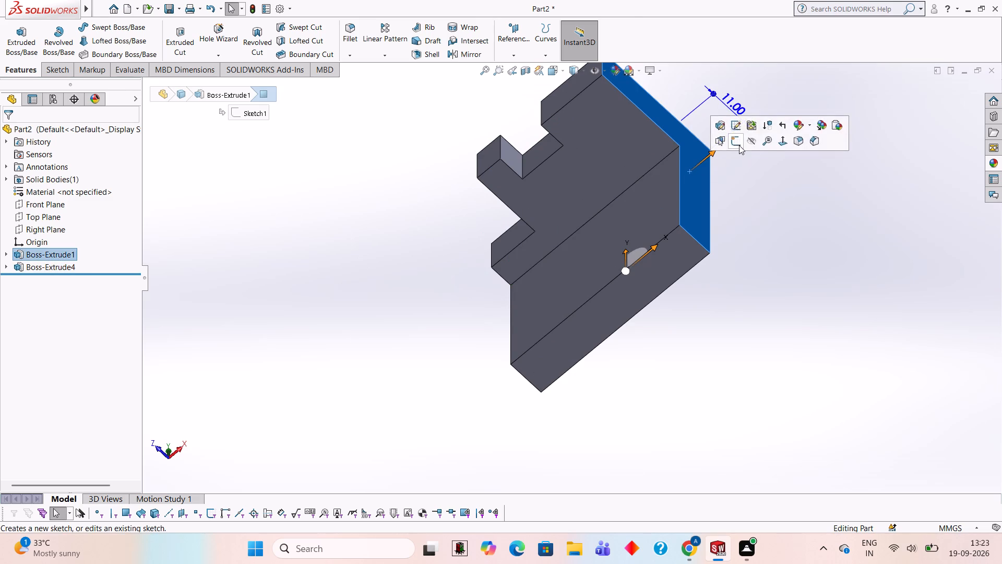
{"action": "left_click", "coordinate": [739, 145]}
{"action": "key", "text": "ctrl+8"}
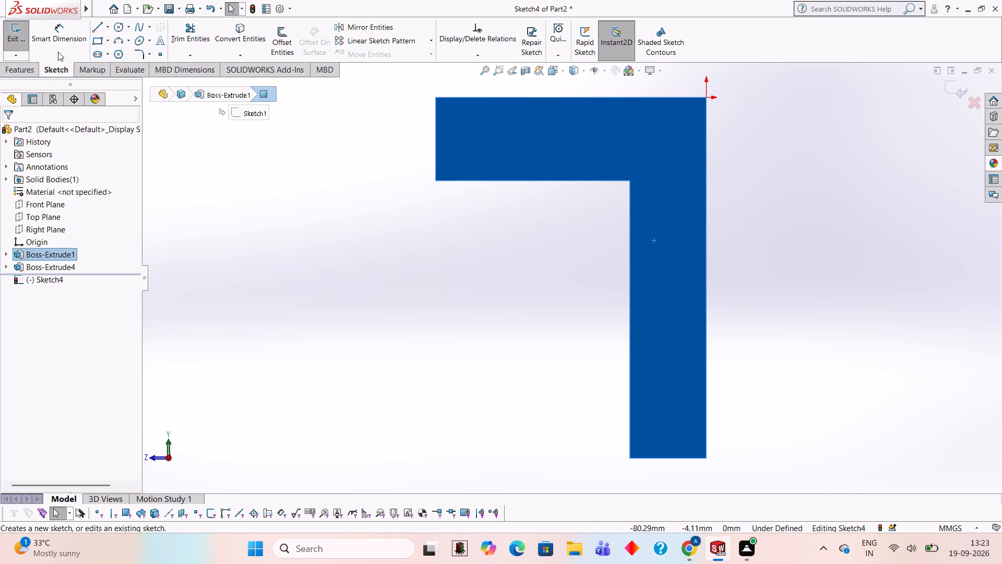
{"action": "left_click", "coordinate": [100, 28]}
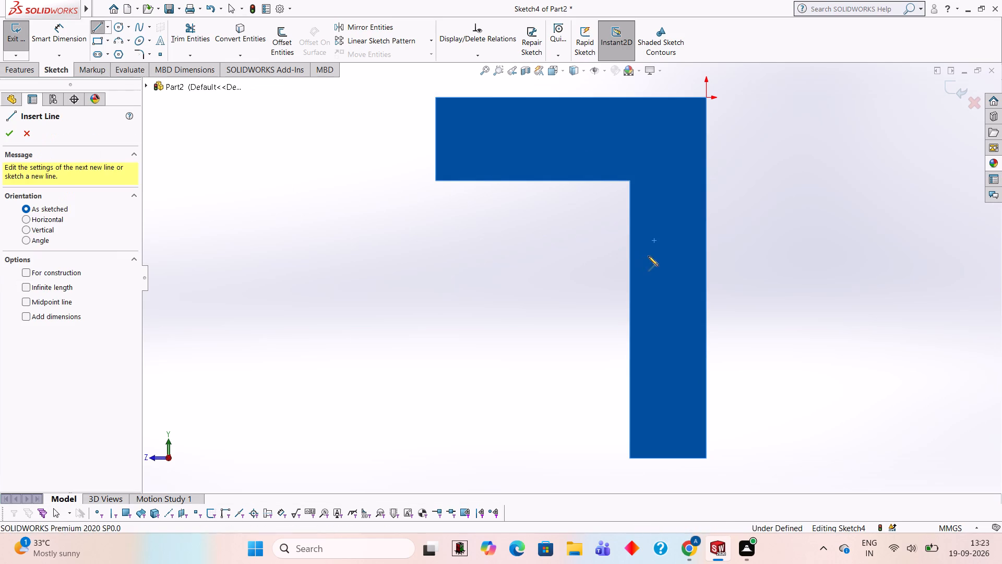
{"action": "left_click", "coordinate": [630, 180]}
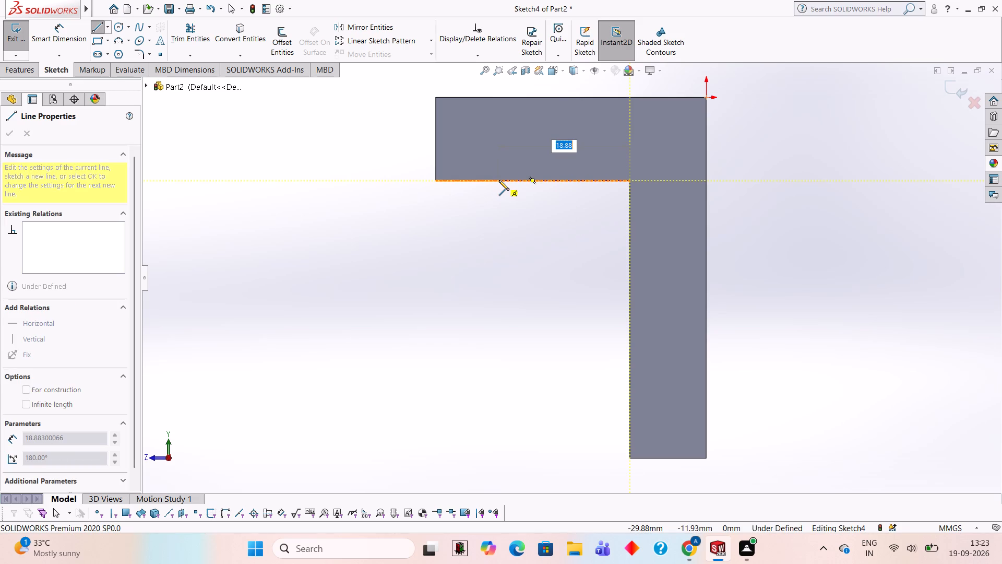
{"action": "type", "text": "20"}
{"action": "key", "text": "Return"}
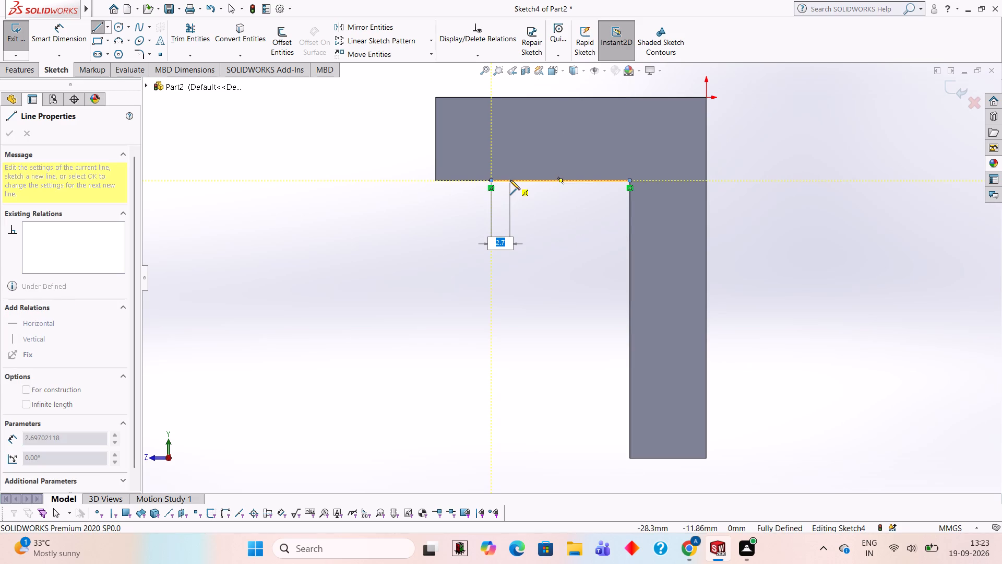
{"action": "key", "text": "Escape"}
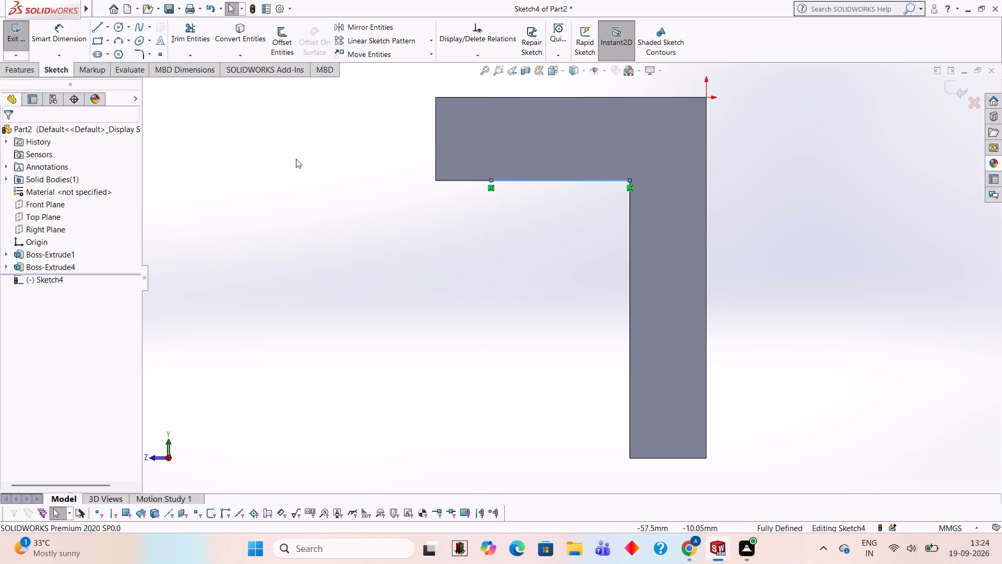
Draw a 31 mm line from the inner corner down the block's face and close the triangle to the 20 mm line's outer end.
{"action": "left_click", "coordinate": [96, 32]}
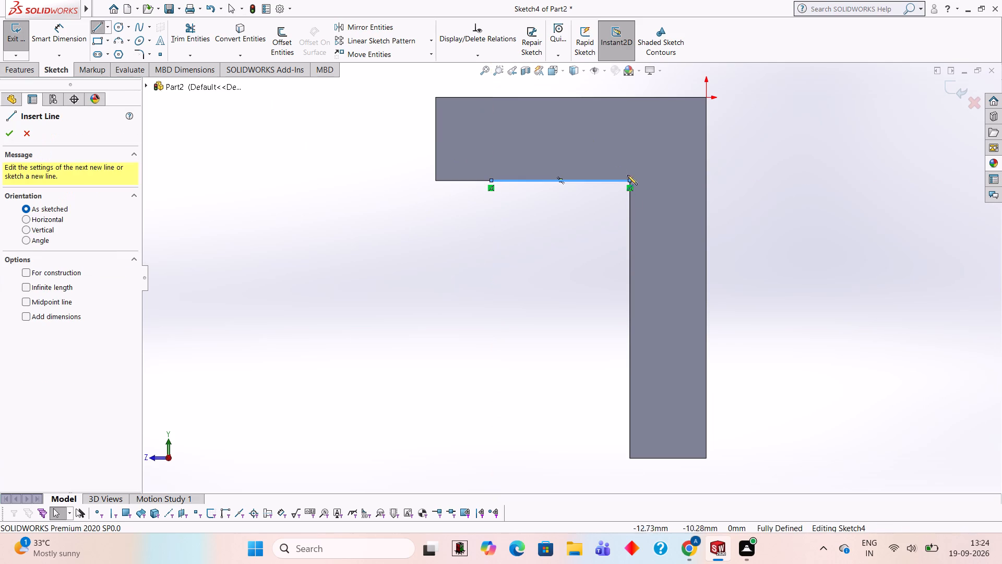
{"action": "left_click", "coordinate": [628, 179]}
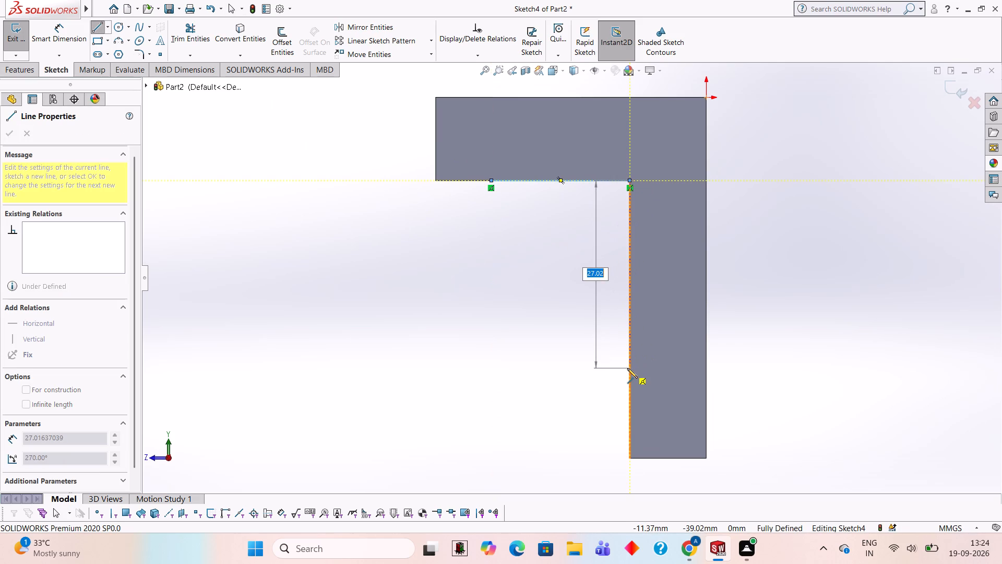
{"action": "type", "text": "31"}
{"action": "key", "text": "Return"}
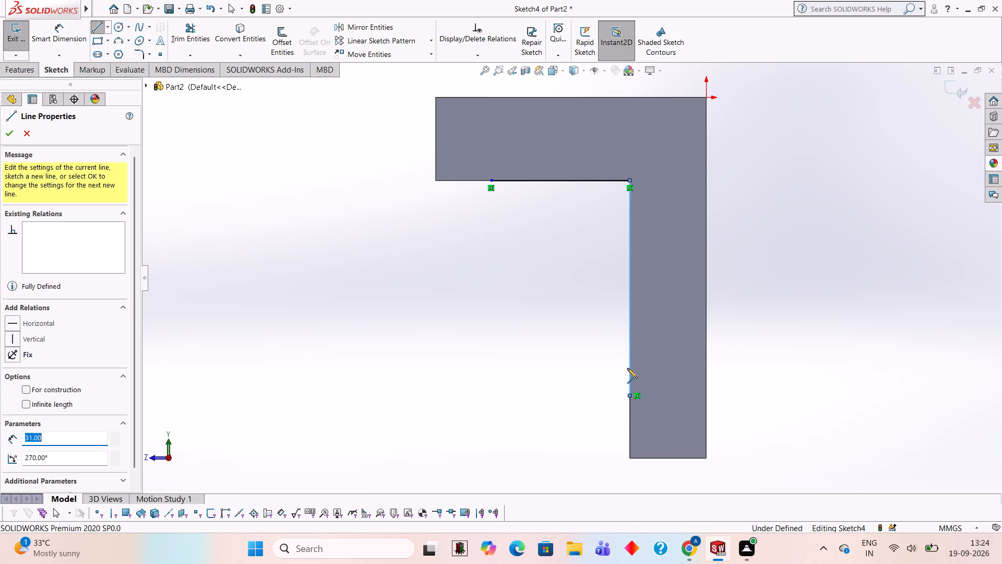
{"action": "left_click", "coordinate": [491, 179]}
{"action": "key", "text": "Escape"}
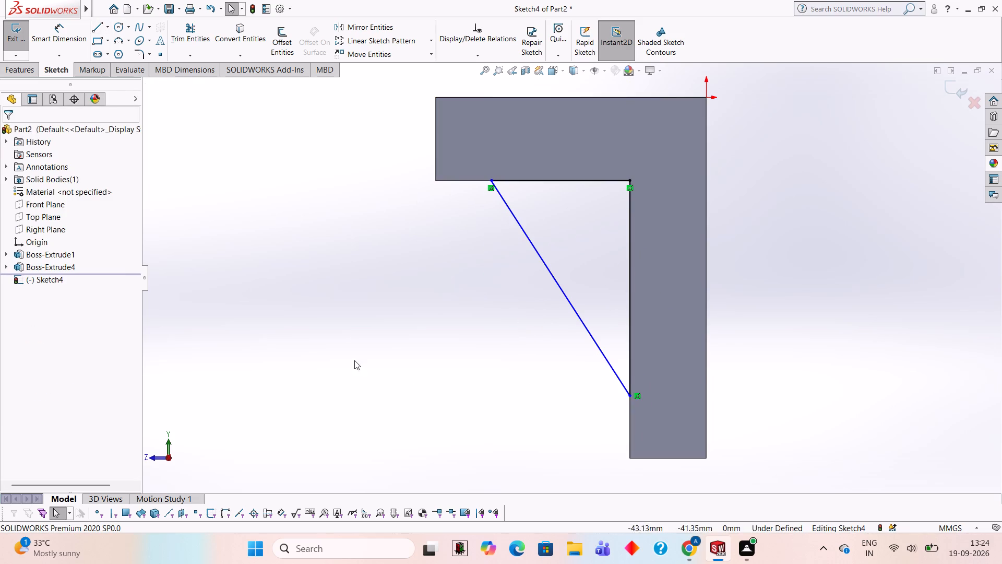
Extrude the triangular rib profile 11 mm in the reversed direction, inward along the block.
{"action": "middle_click_drag", "start_coordinate": [383, 324], "coordinate": [443, 231]}
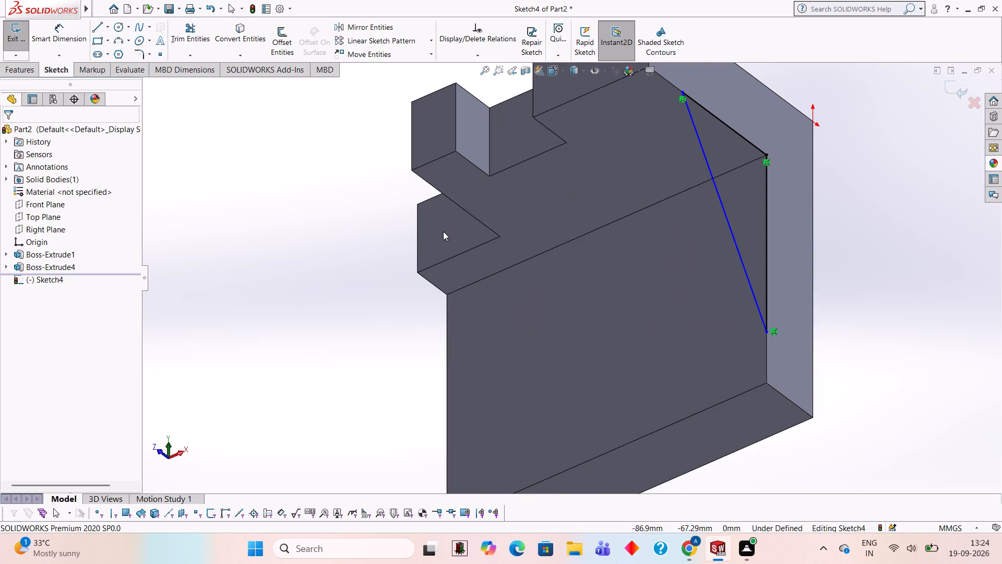
{"action": "left_click", "coordinate": [28, 75]}
{"action": "left_click", "coordinate": [24, 33]}
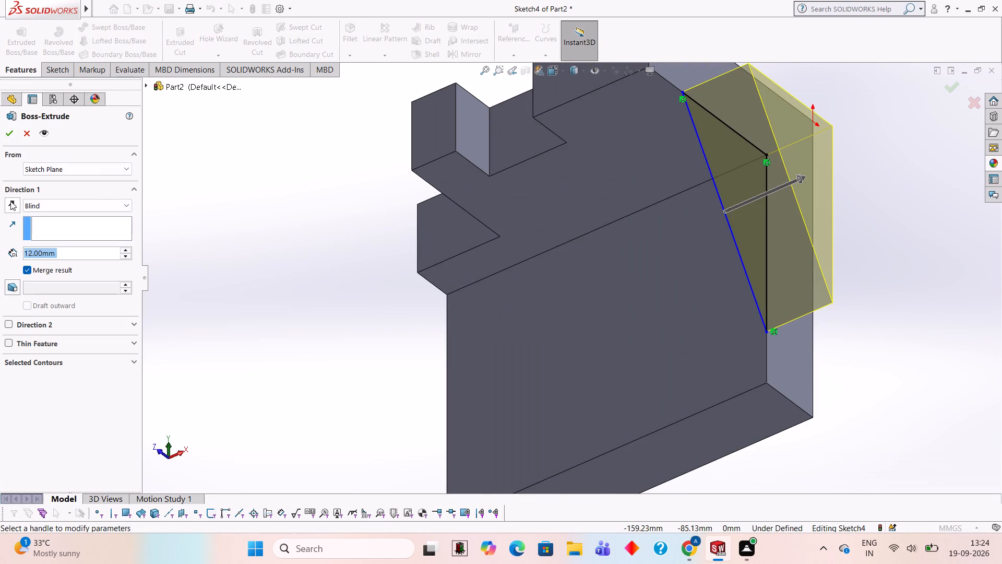
{"action": "left_click", "coordinate": [10, 201]}
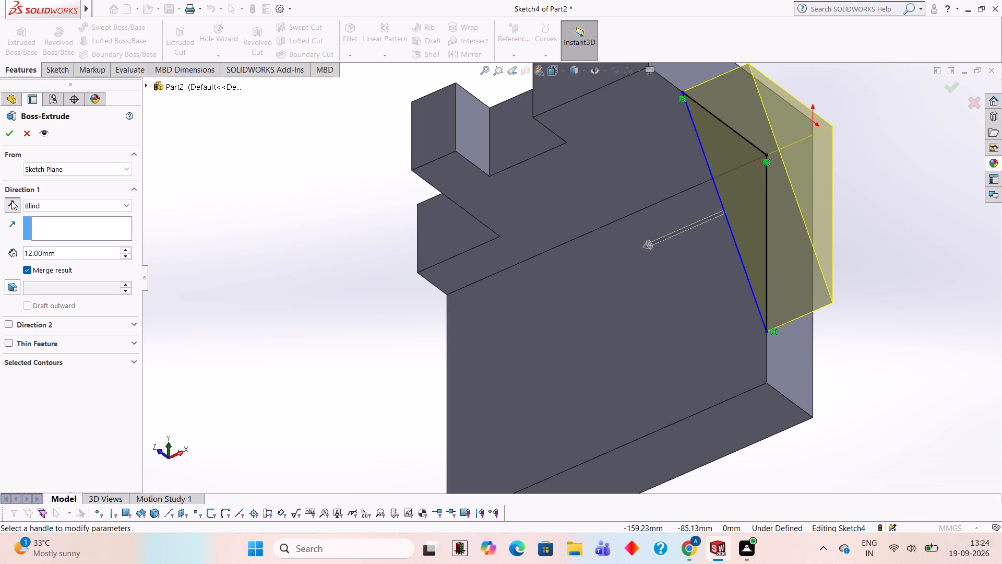
{"action": "left_click", "coordinate": [82, 254]}
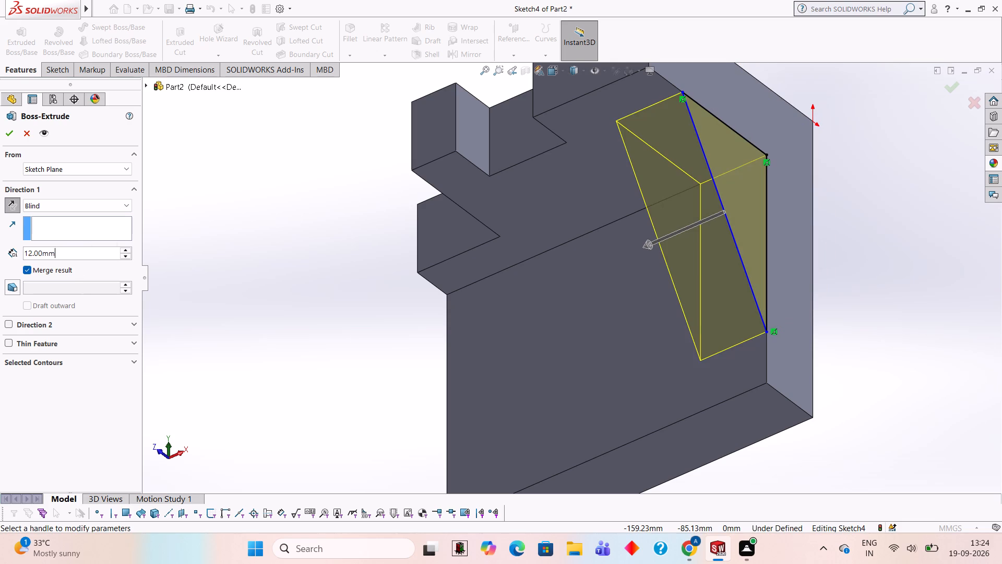
{"action": "key", "text": "BackSpace"}
{"action": "key", "text": "BackSpace"}
{"action": "key", "text": "BackSpace"}
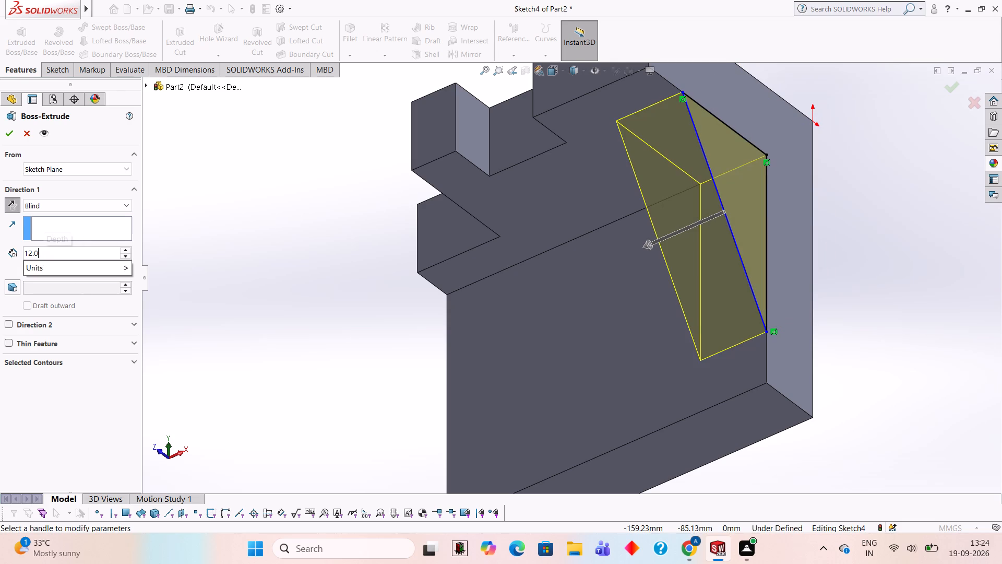
{"action": "key", "text": "BackSpace"}
{"action": "key", "text": "BackSpace"}
{"action": "key", "text": "BackSpace"}
{"action": "key", "text": "BackSpace"}
{"action": "type", "text": "11"}
{"action": "key", "text": "Return"}
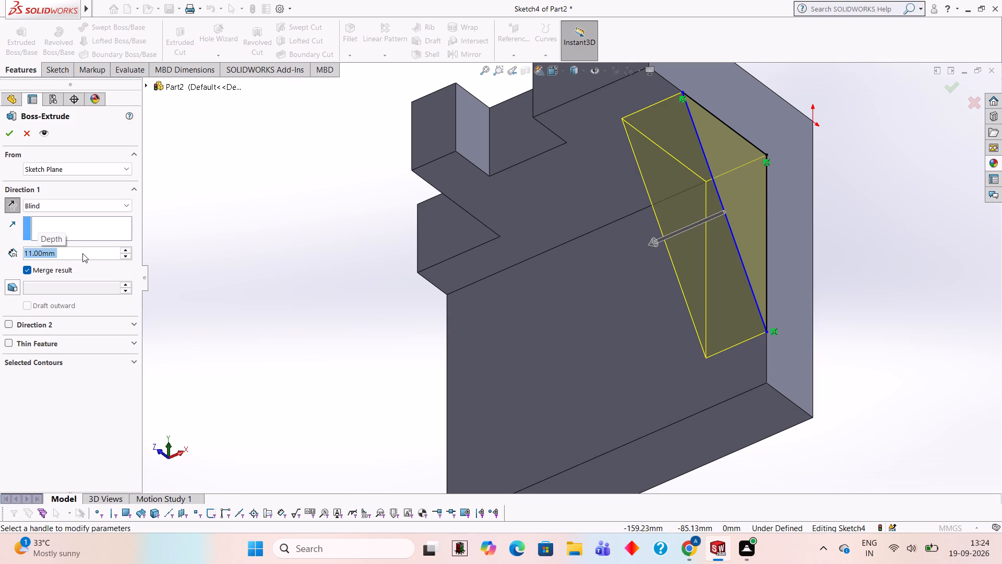
{"action": "left_click", "coordinate": [11, 137]}
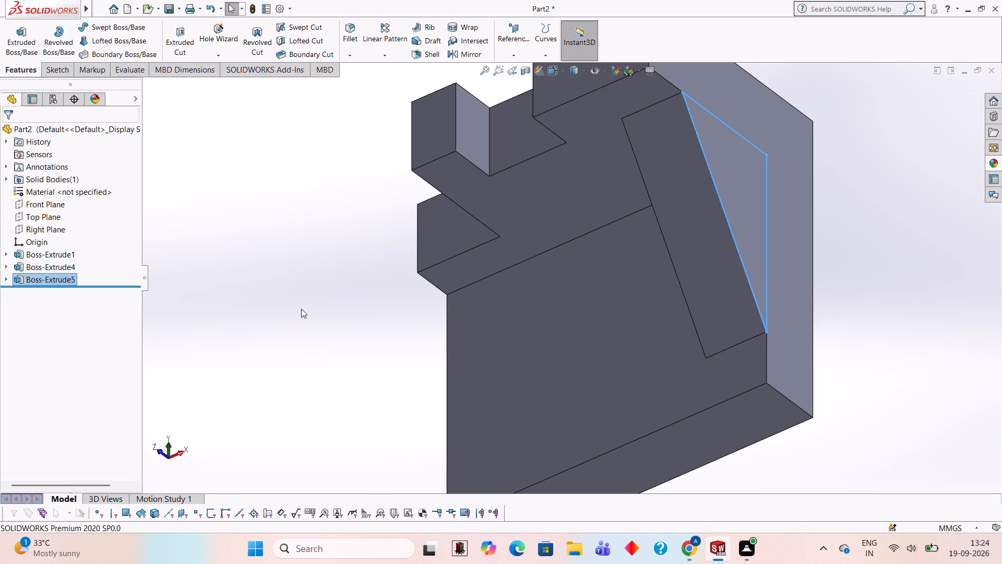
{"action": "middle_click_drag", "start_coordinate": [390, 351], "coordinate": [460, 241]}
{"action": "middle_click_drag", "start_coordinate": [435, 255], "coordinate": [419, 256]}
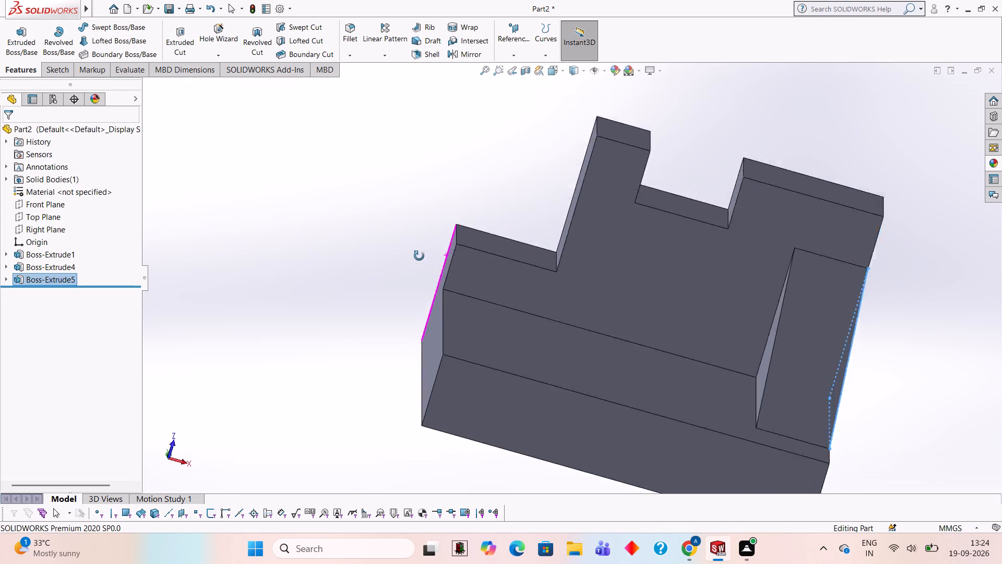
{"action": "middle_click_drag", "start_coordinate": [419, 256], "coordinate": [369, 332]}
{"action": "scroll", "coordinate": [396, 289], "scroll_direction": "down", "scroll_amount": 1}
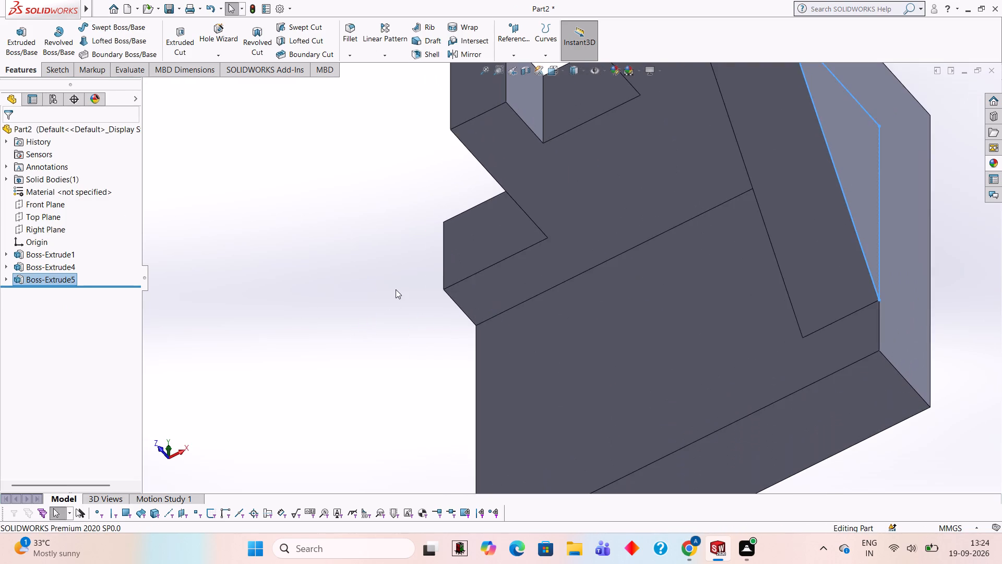
Examine the extruded triangular rib in the inner corner from below and from the ends.
{"action": "middle_click_drag", "start_coordinate": [396, 289], "coordinate": [423, 203]}
{"action": "key", "text": "Escape"}
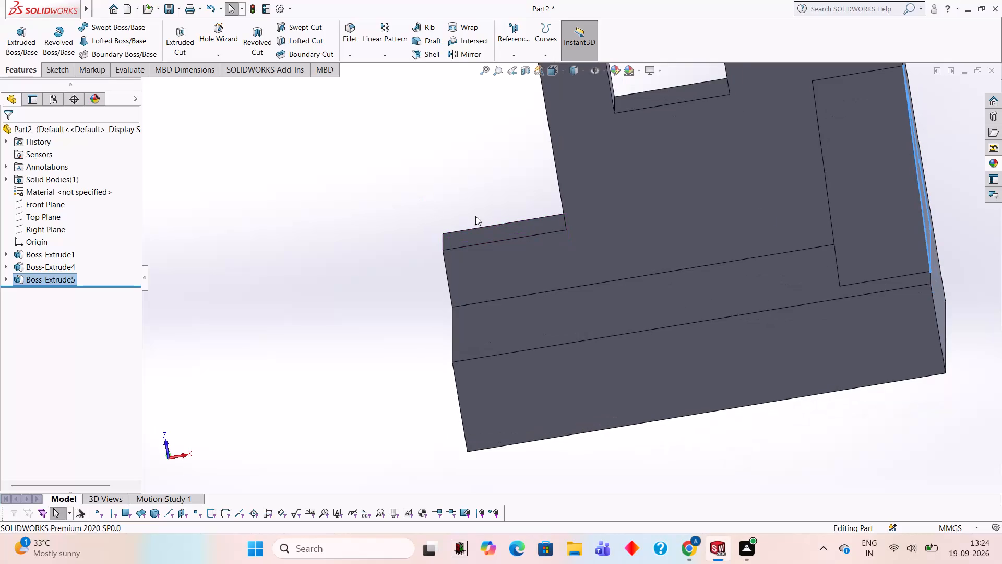
{"action": "scroll", "coordinate": [975, 207], "scroll_direction": "up", "scroll_amount": 2}
{"action": "scroll", "coordinate": [889, 218], "scroll_direction": "down", "scroll_amount": 1}
{"action": "middle_click_drag", "start_coordinate": [700, 248], "coordinate": [723, 261]}
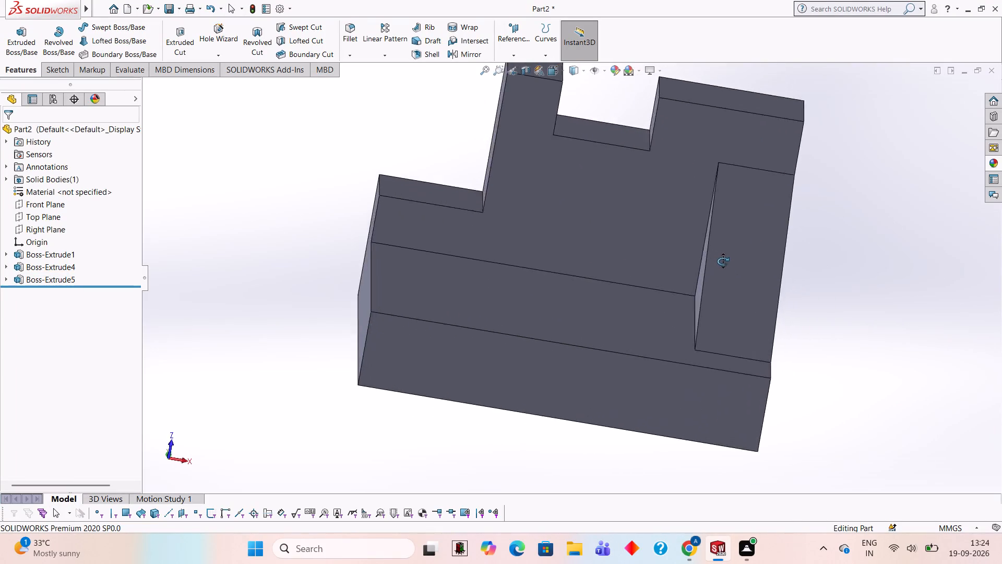
{"action": "middle_click_drag", "start_coordinate": [723, 261], "coordinate": [651, 225]}
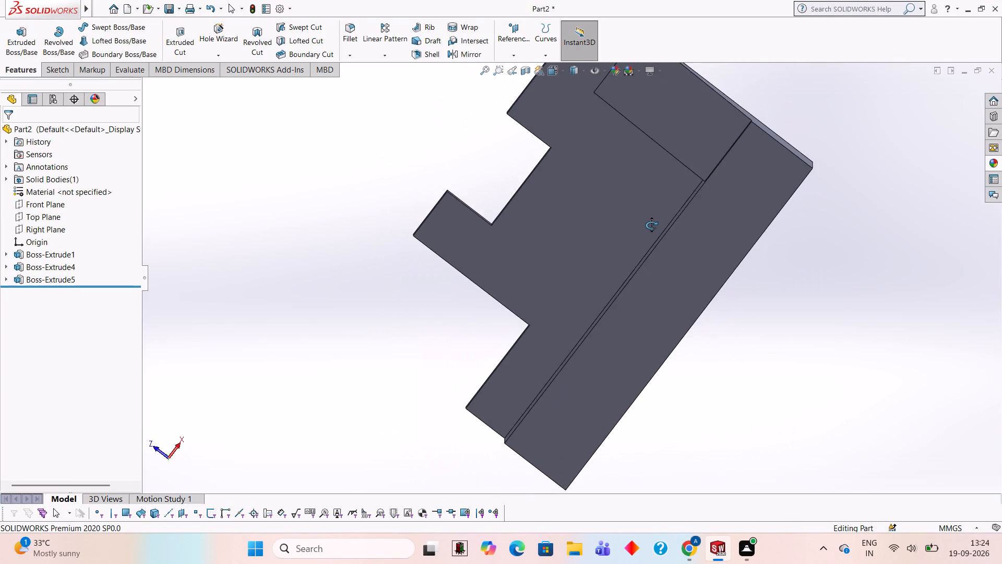
{"action": "middle_click_drag", "start_coordinate": [651, 225], "coordinate": [705, 292]}
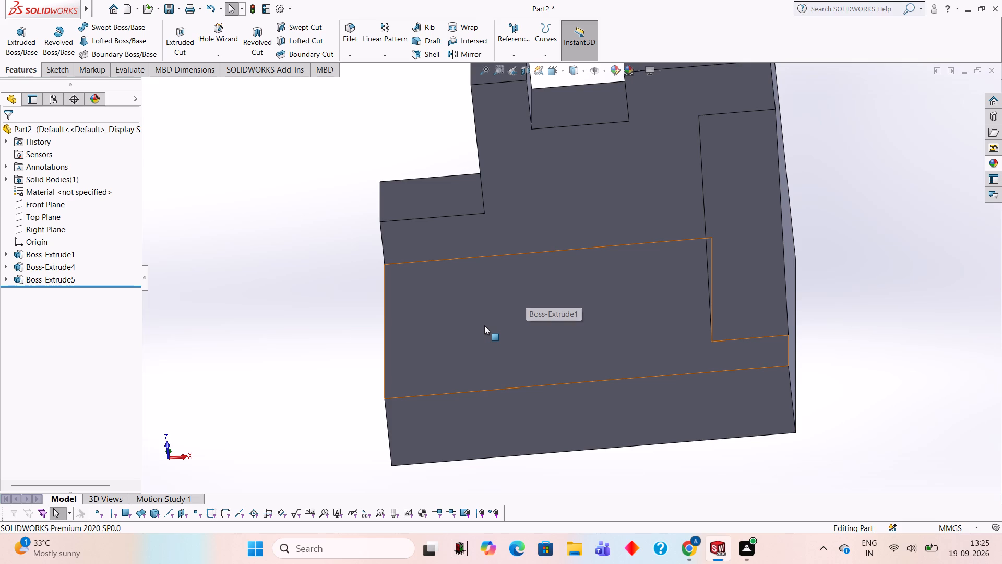
Undo the triangular rib with its sketch, and the plate's extrusion.
{"action": "key", "text": "ctrl+z"}
{"action": "key", "text": "ctrl+z"}
{"action": "key", "text": "ctrl+z"}
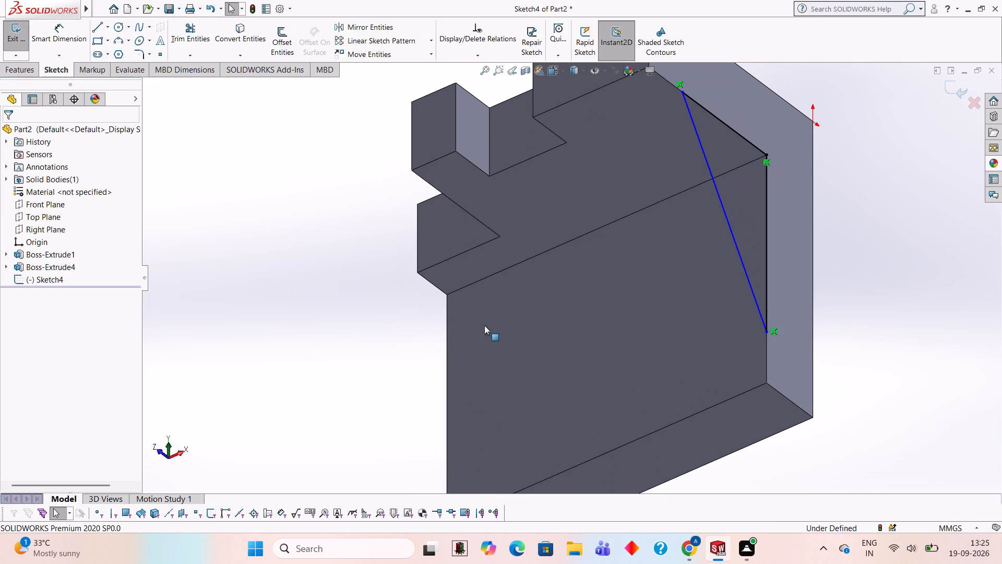
{"action": "key", "text": "ctrl+z"}
{"action": "key", "text": "ctrl+z"}
{"action": "key", "text": "ctrl+z"}
{"action": "key", "text": "ctrl+z"}
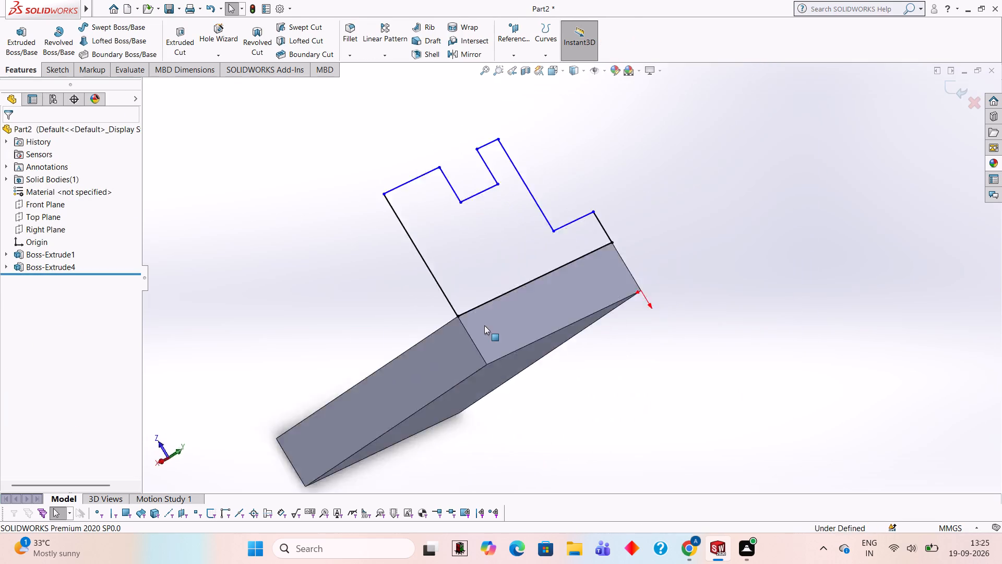
Undo all lines of the stepped, notched plate sketch and the sketch itself, leaving only the base block.
{"action": "key", "text": "ctrl+z"}
{"action": "key", "text": "ctrl+z"}
{"action": "key", "text": "ctrl+z"}
{"action": "key", "text": "ctrl+z"}
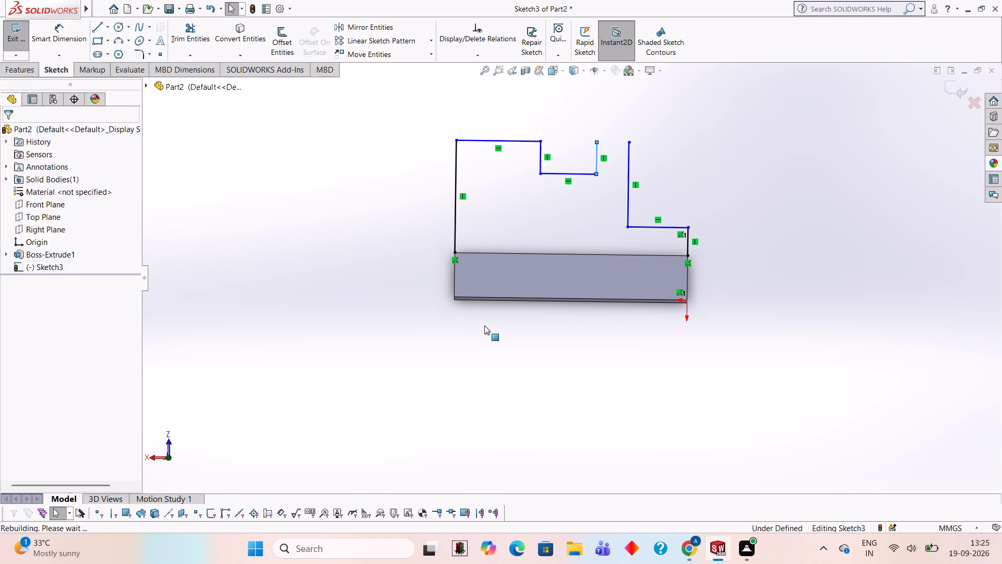
{"action": "key", "text": "ctrl+z"}
{"action": "key", "text": "ctrl+z"}
{"action": "key", "text": "ctrl+z"}
{"action": "key", "text": "ctrl+z"}
{"action": "key", "text": "ctrl+z"}
{"action": "key", "text": "ctrl+z"}
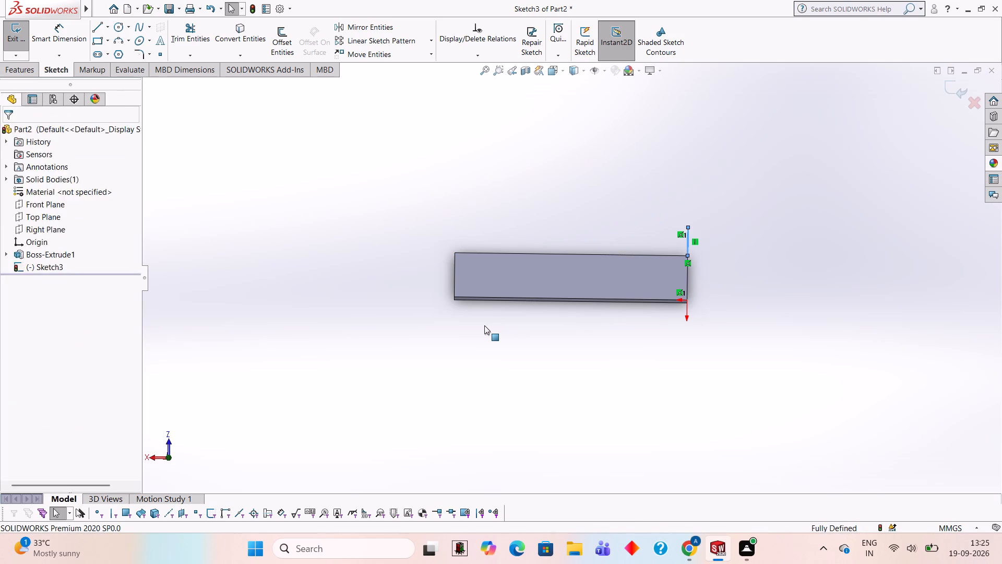
{"action": "key", "text": "ctrl+z"}
{"action": "key", "text": "ctrl+z"}
{"action": "key", "text": "ctrl+z"}
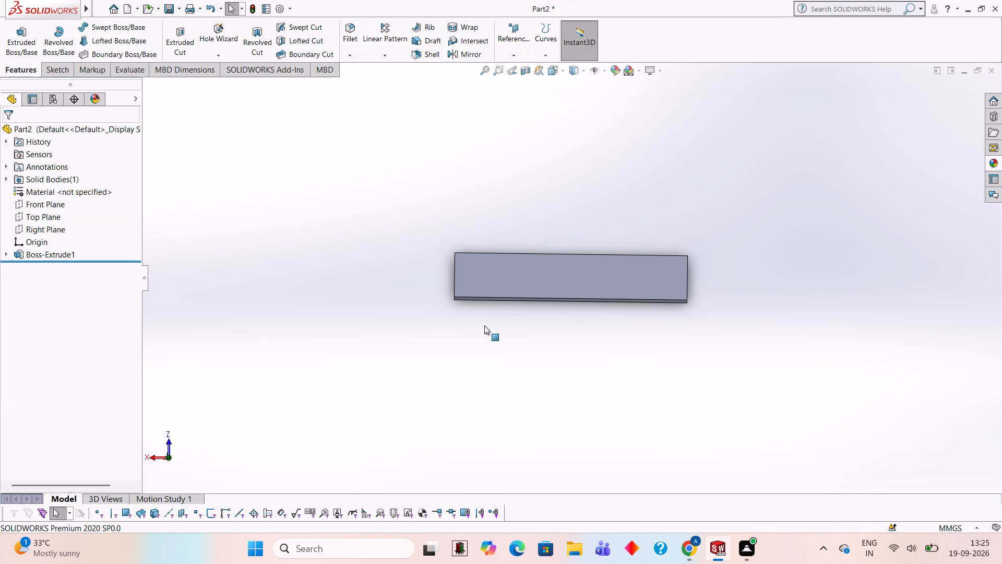
Undo the base block's extrusion and its rectangle's sides, keeping only the horizontal top line from the origin.
{"action": "key", "text": "ctrl+z"}
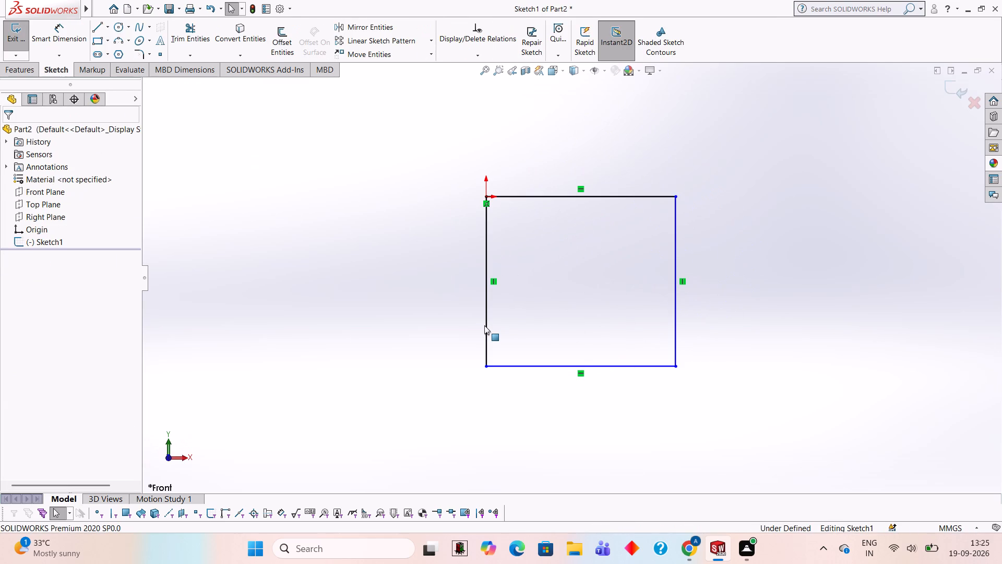
{"action": "key", "text": "ctrl+z"}
{"action": "key", "text": "ctrl+z"}
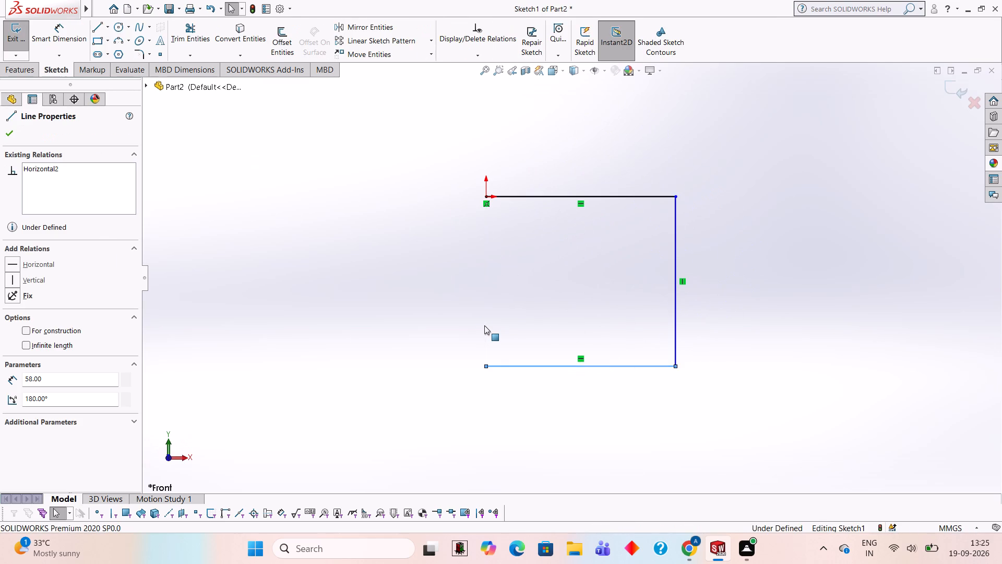
{"action": "key", "text": "ctrl+z"}
{"action": "key", "text": "ctrl+z"}
{"action": "key", "text": "Escape"}
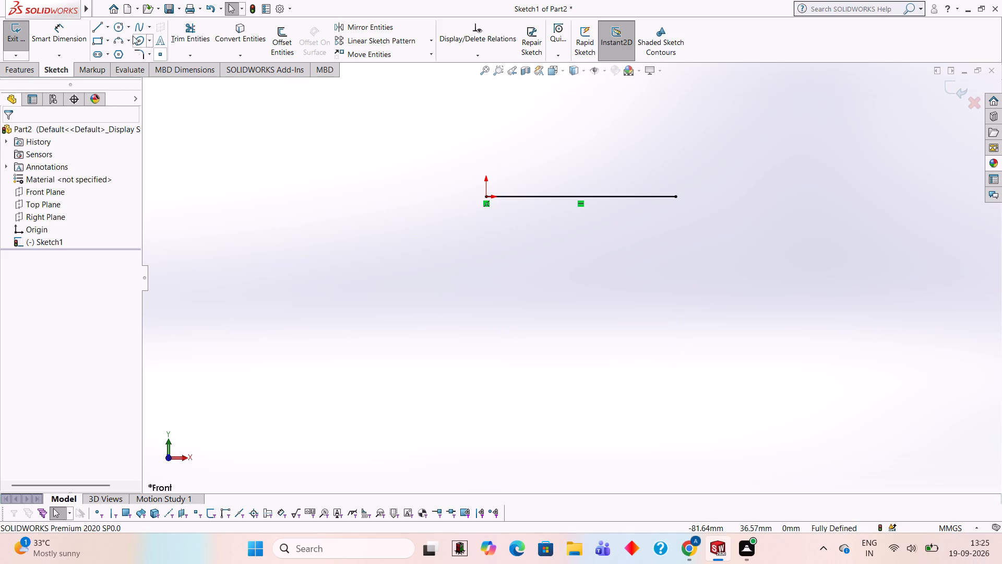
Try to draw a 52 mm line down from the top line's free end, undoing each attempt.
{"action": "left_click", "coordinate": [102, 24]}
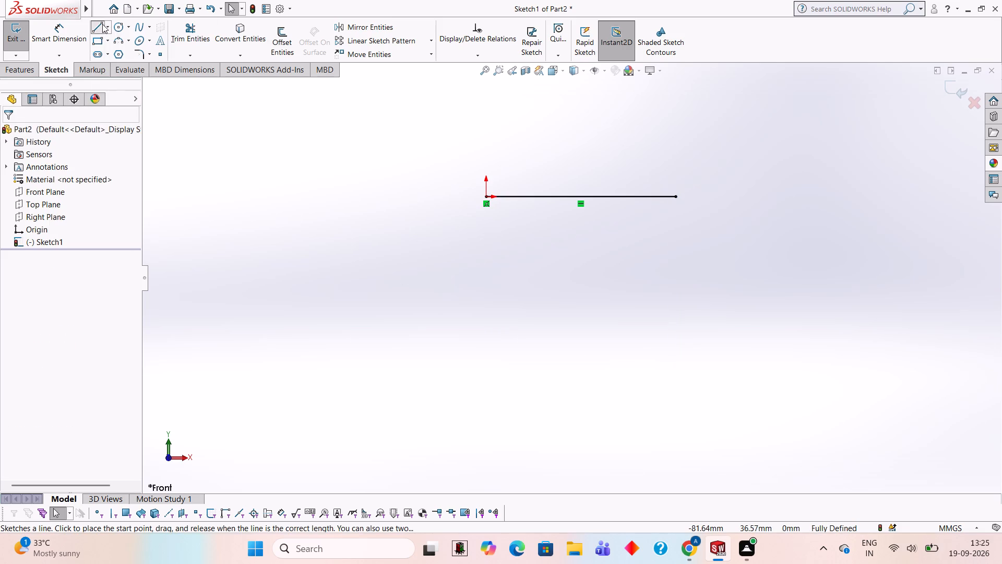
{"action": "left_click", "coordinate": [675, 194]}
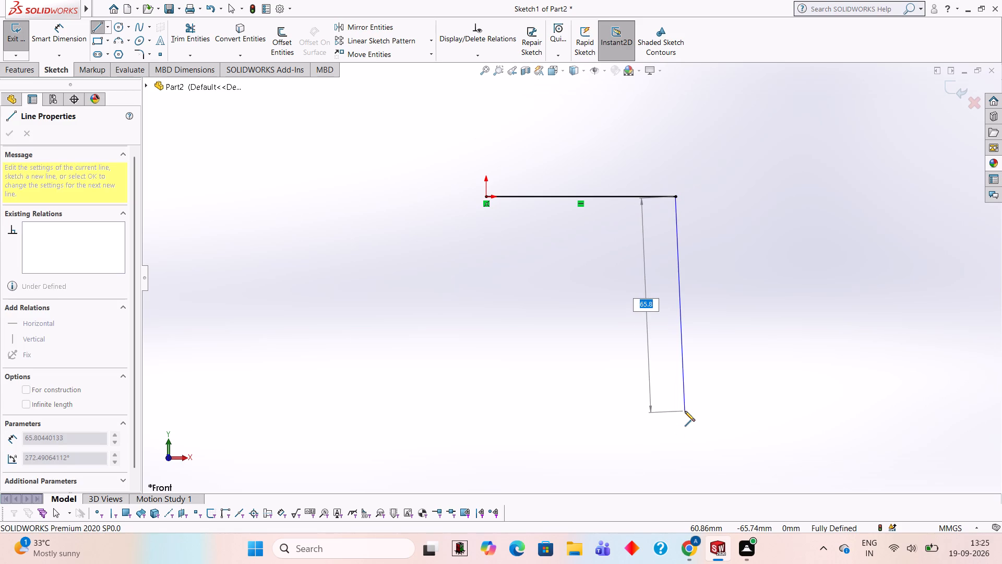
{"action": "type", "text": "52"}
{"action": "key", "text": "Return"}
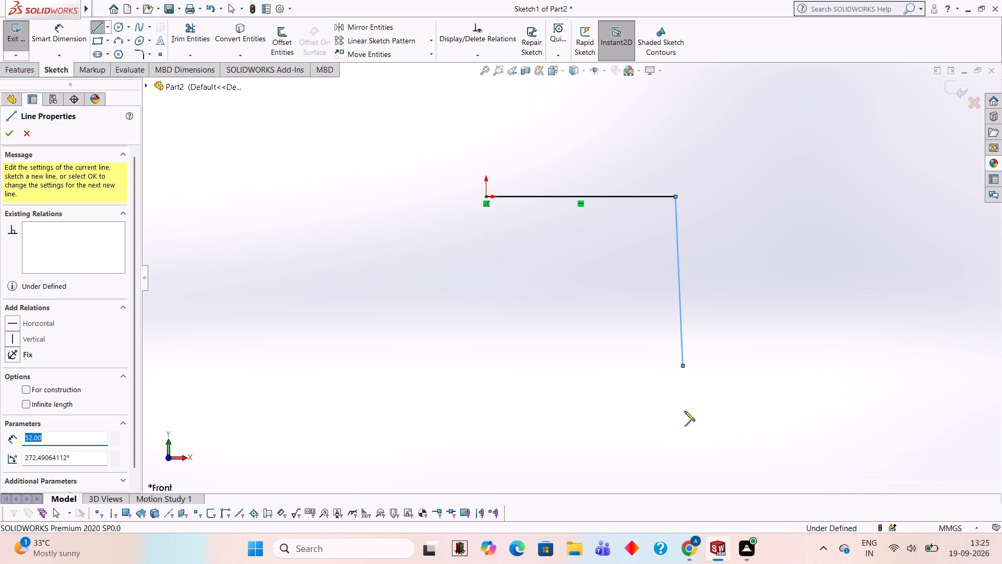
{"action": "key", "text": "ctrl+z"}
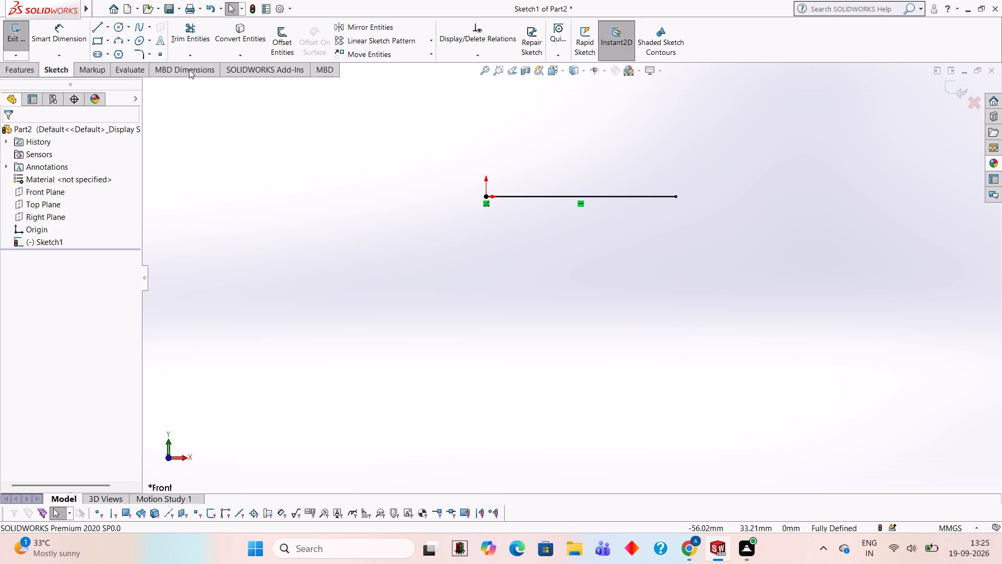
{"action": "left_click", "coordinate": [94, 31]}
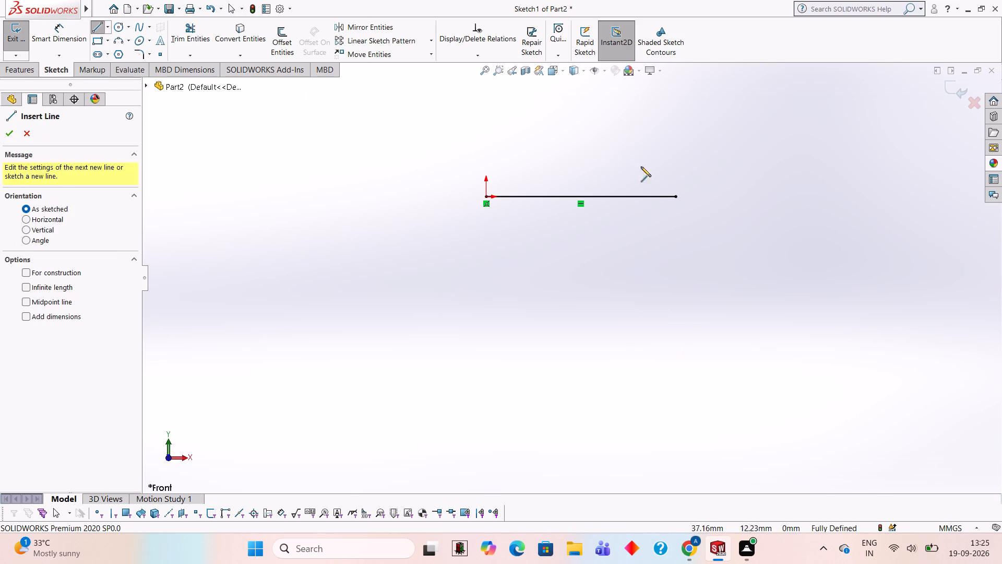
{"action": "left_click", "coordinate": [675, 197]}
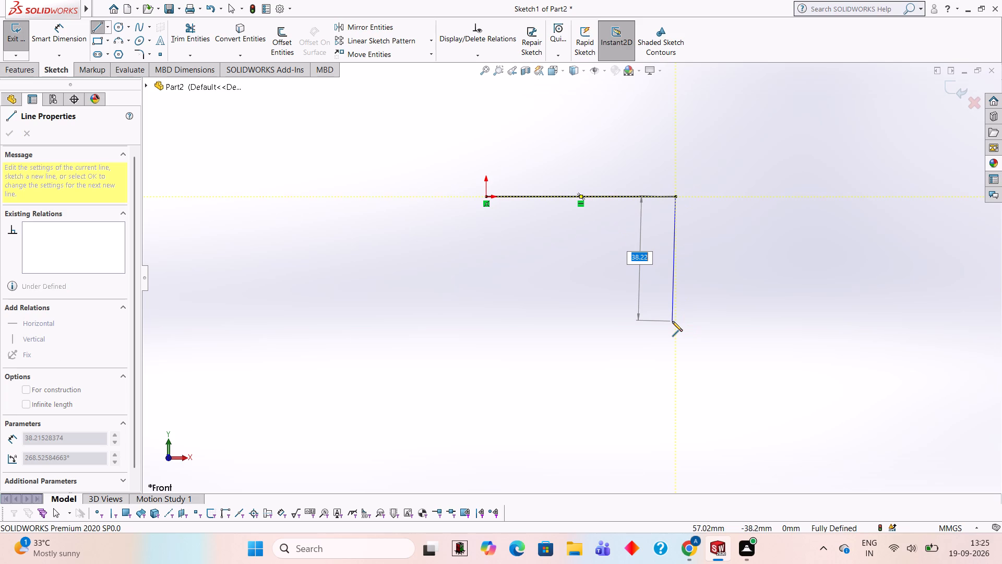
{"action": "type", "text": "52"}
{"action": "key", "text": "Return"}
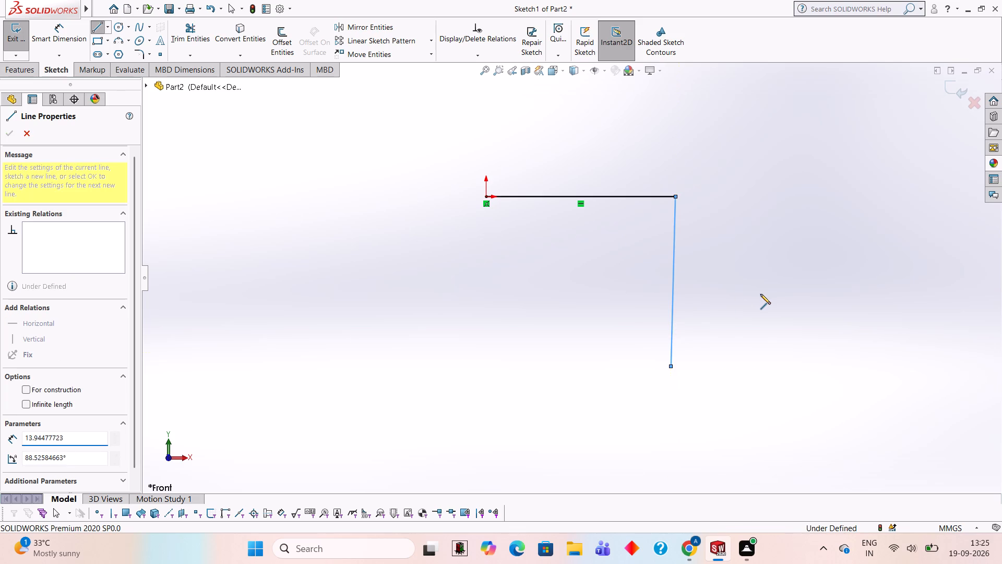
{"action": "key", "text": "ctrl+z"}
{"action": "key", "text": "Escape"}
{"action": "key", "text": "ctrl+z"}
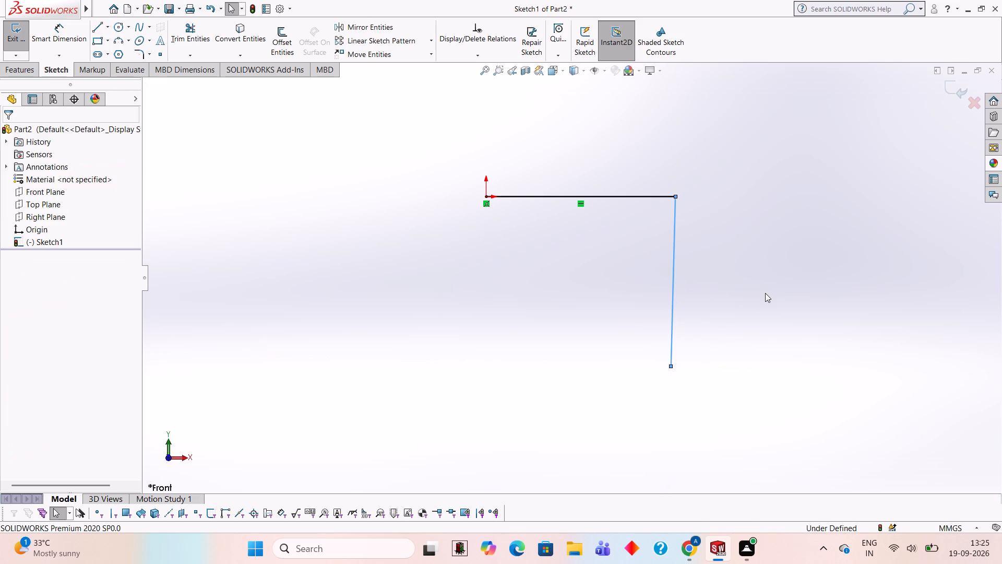
Draw a vertical 52 mm line down from the free end of the horizontal top line.
{"action": "left_click", "coordinate": [100, 23]}
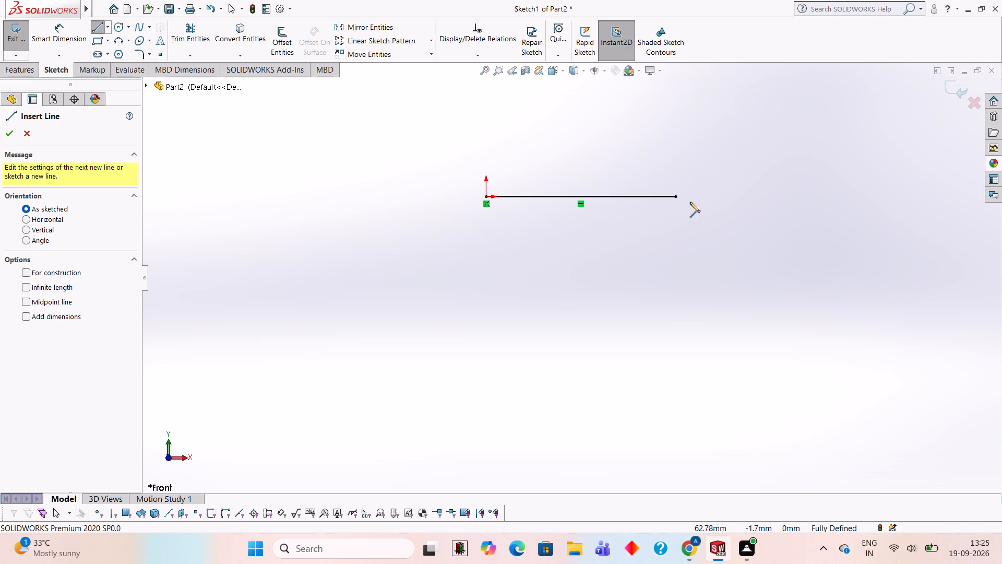
{"action": "left_click", "coordinate": [676, 197]}
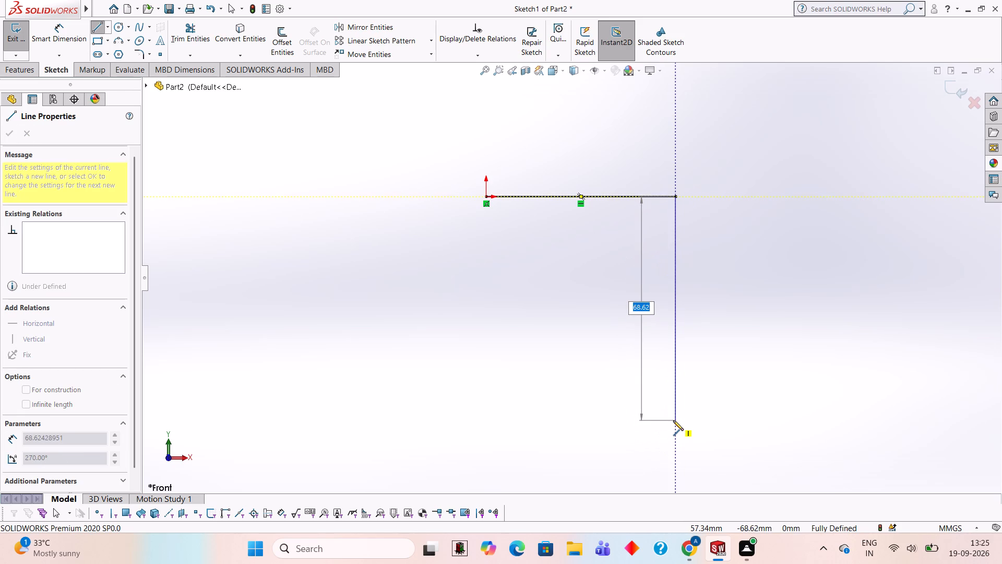
{"action": "type", "text": "52"}
{"action": "key", "text": "Return"}
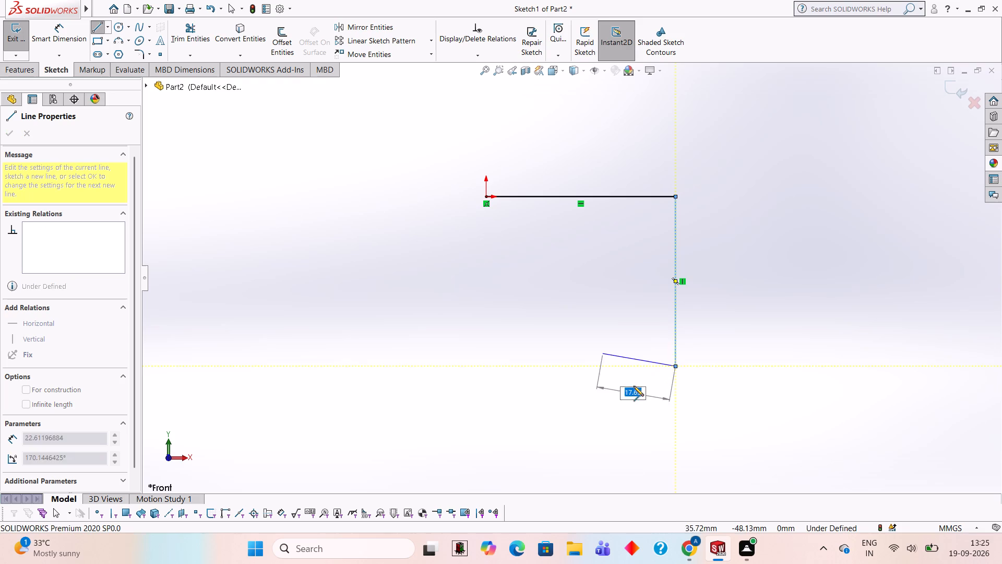
{"action": "key", "text": "Escape"}
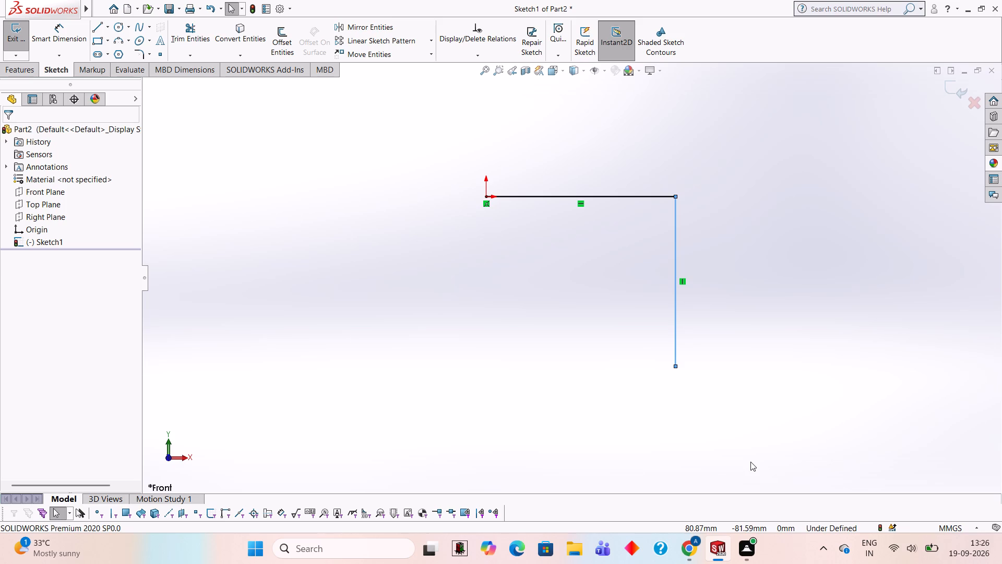
Calculate 52-18 in Calculator and close it.
{"action": "type", "text": "52-18"}
{"action": "key", "text": "Return"}
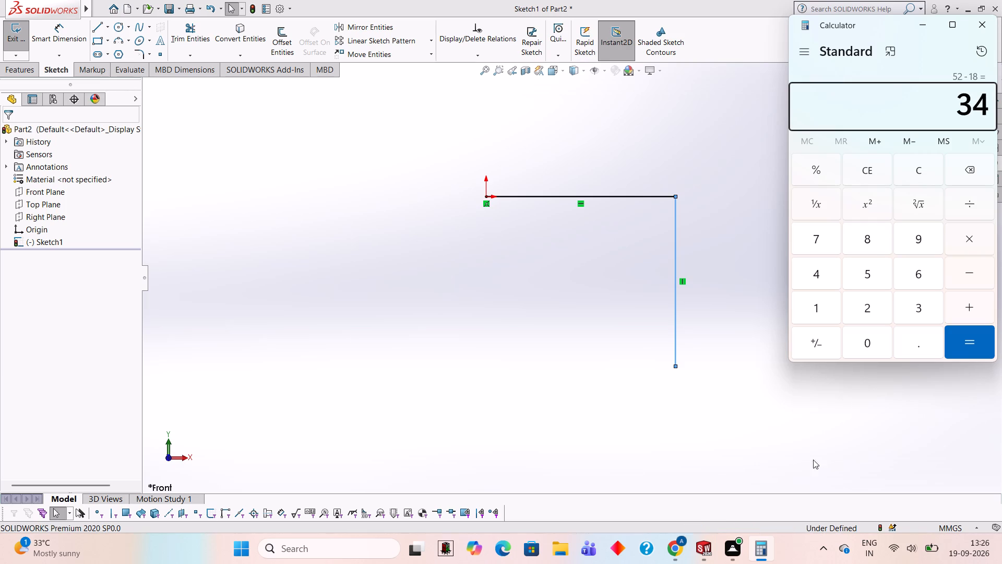
{"action": "left_click", "coordinate": [994, 34]}
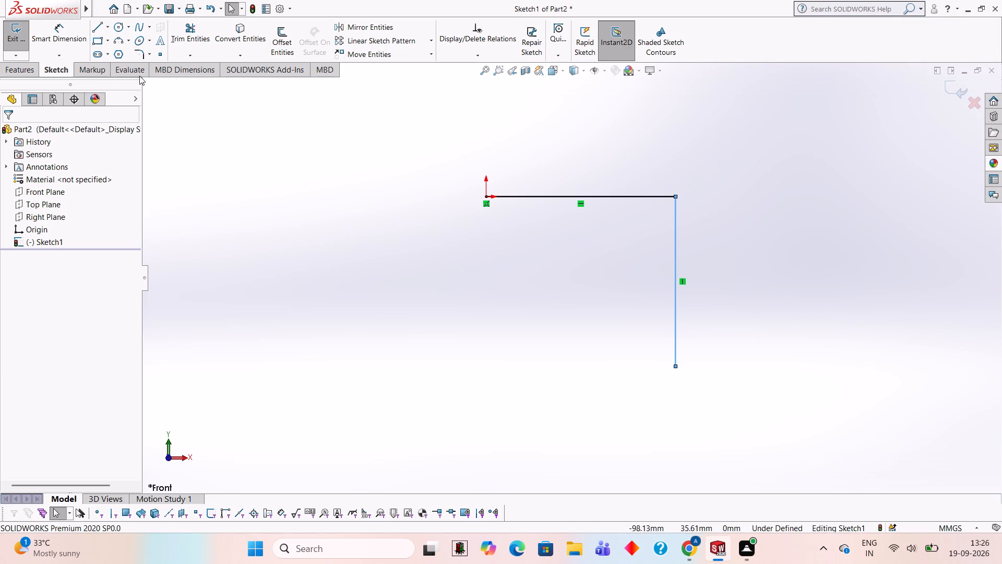
Draw a vertical 34 mm line from the origin straight down.
{"action": "left_click", "coordinate": [101, 25]}
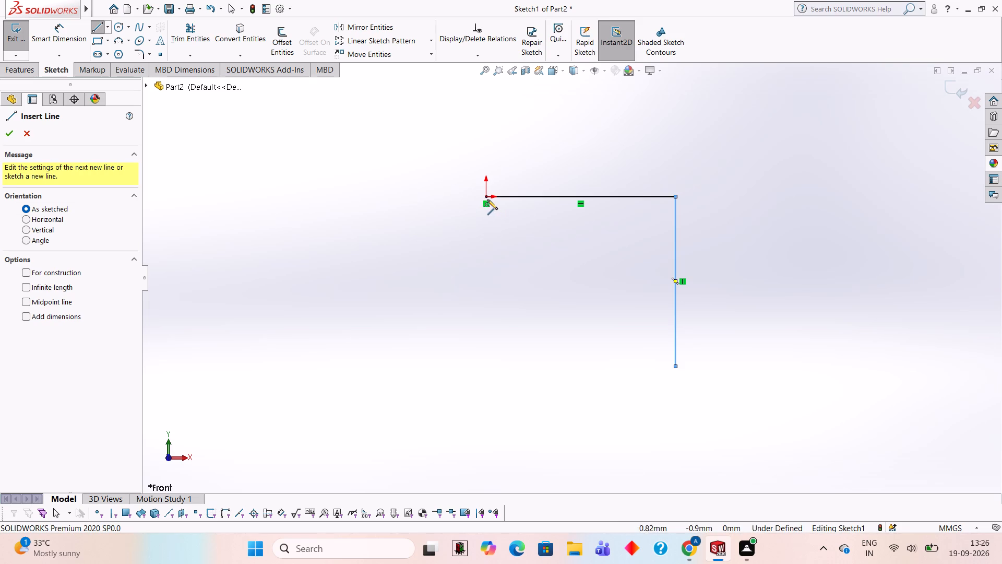
{"action": "left_click", "coordinate": [484, 195]}
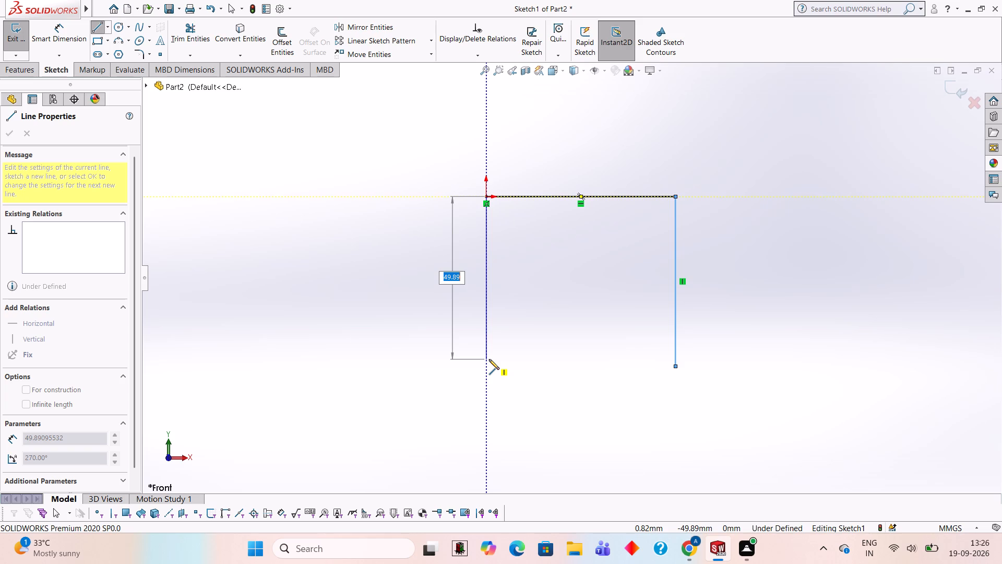
{"action": "type", "text": "34"}
{"action": "key", "text": "Return"}
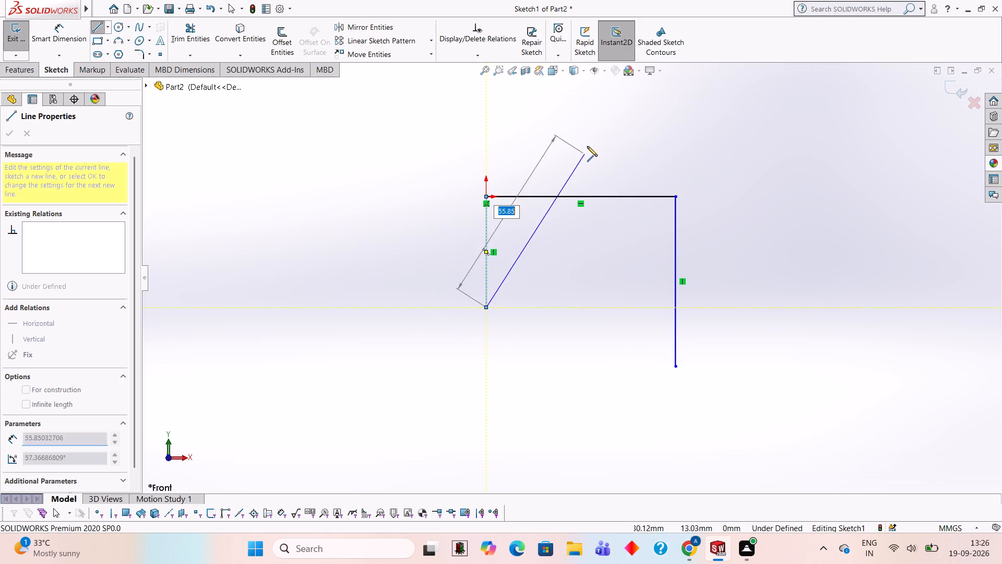
{"action": "key", "text": "Escape"}
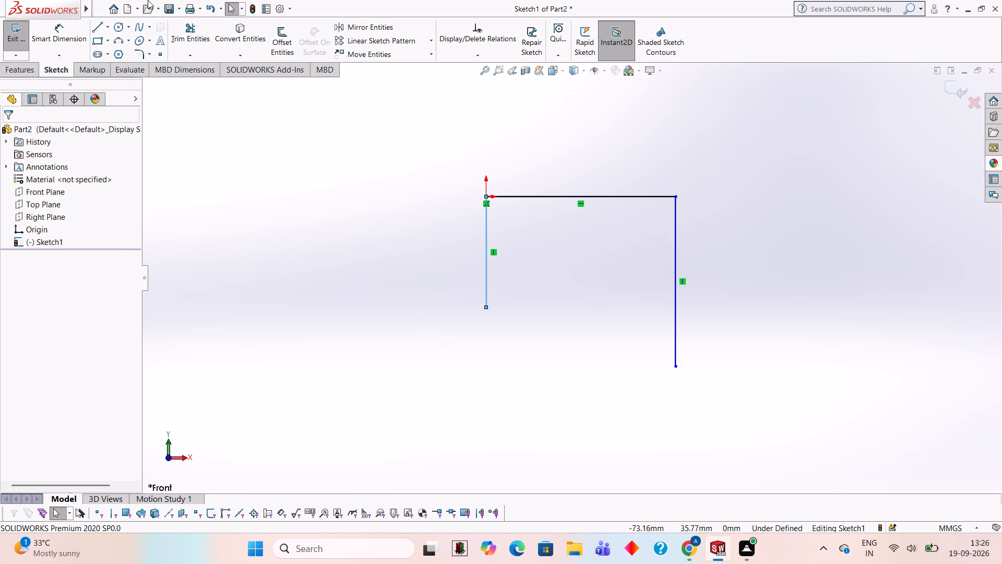
Draw an 18 mm line from the origin along the top line and a vertical 34 mm line down from its end.
{"action": "left_click", "coordinate": [99, 30]}
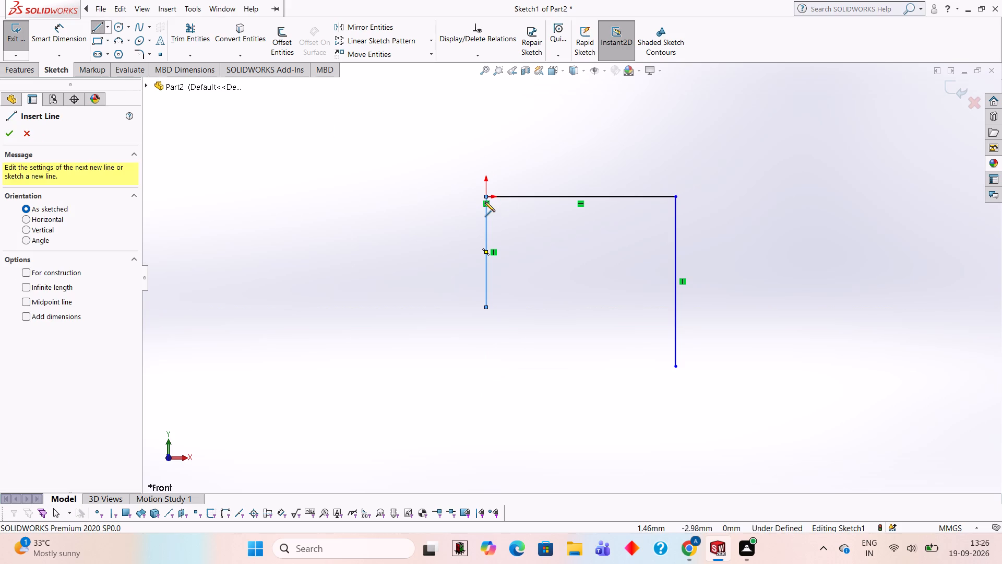
{"action": "left_click", "coordinate": [484, 196]}
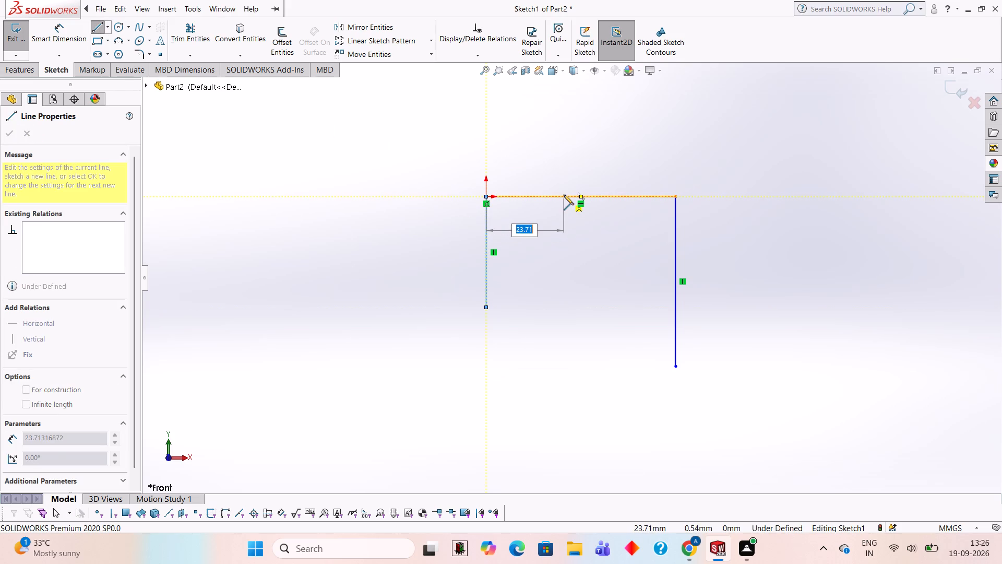
{"action": "type", "text": "18"}
{"action": "key", "text": "Return"}
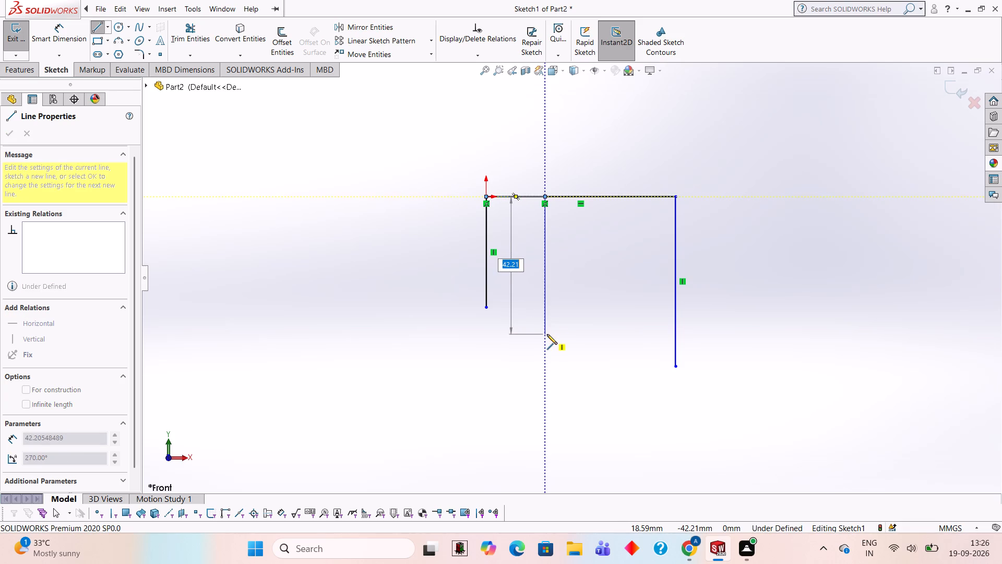
{"action": "type", "text": "34"}
{"action": "key", "text": "Return"}
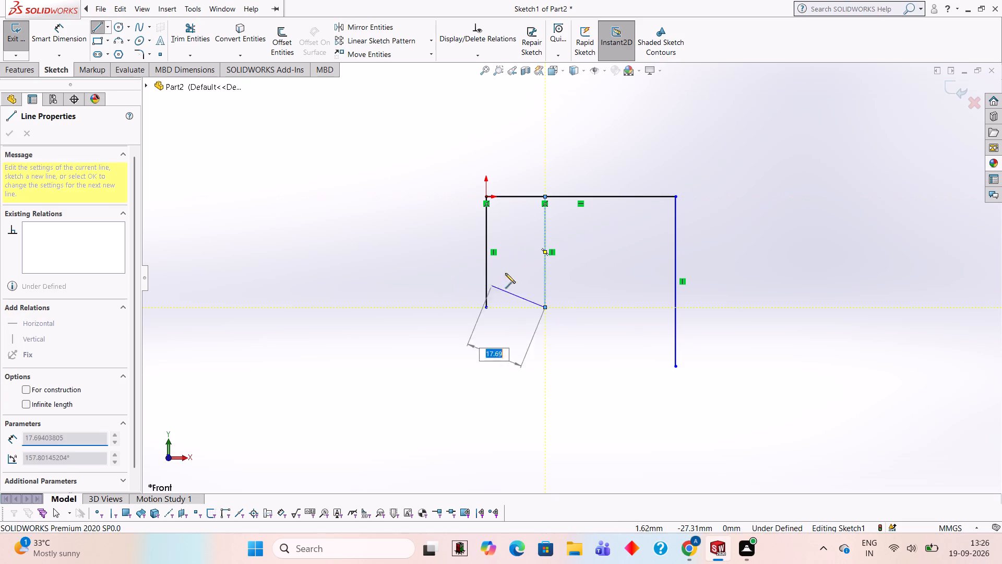
{"action": "key", "text": "Escape"}
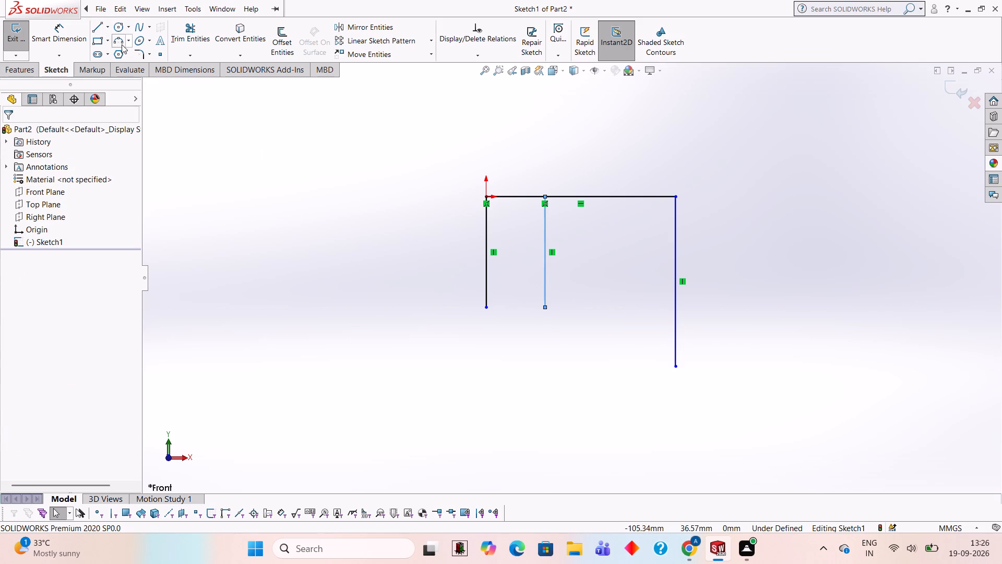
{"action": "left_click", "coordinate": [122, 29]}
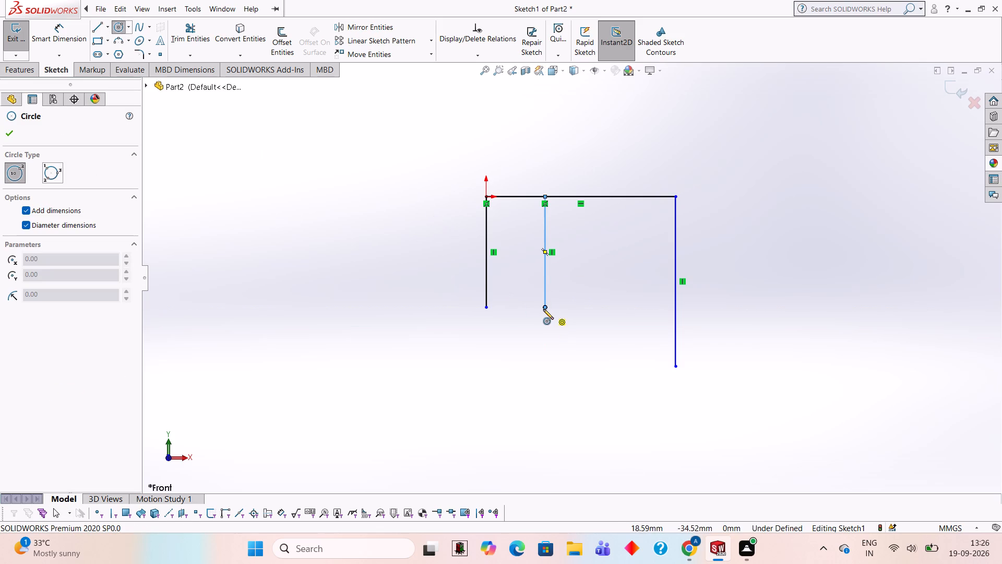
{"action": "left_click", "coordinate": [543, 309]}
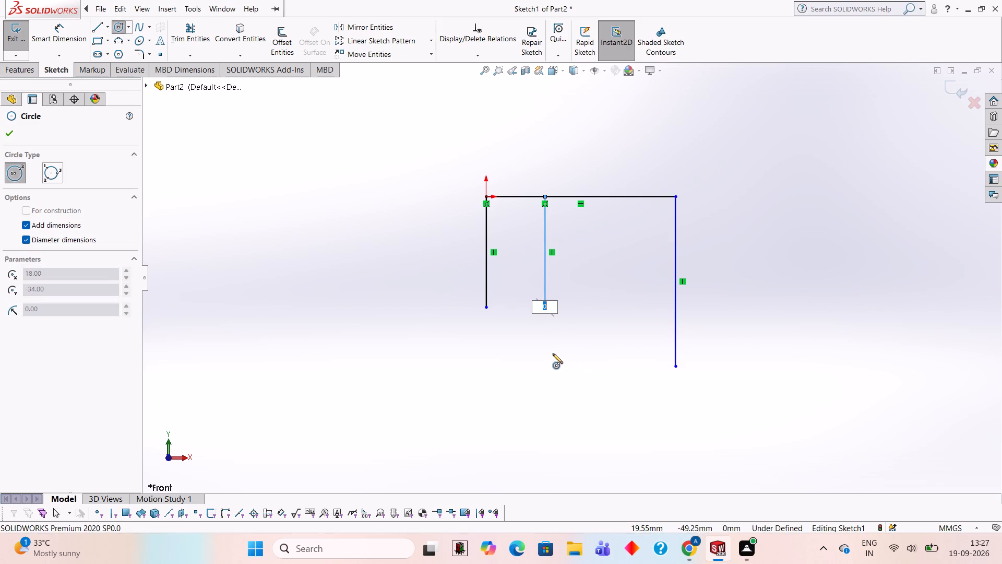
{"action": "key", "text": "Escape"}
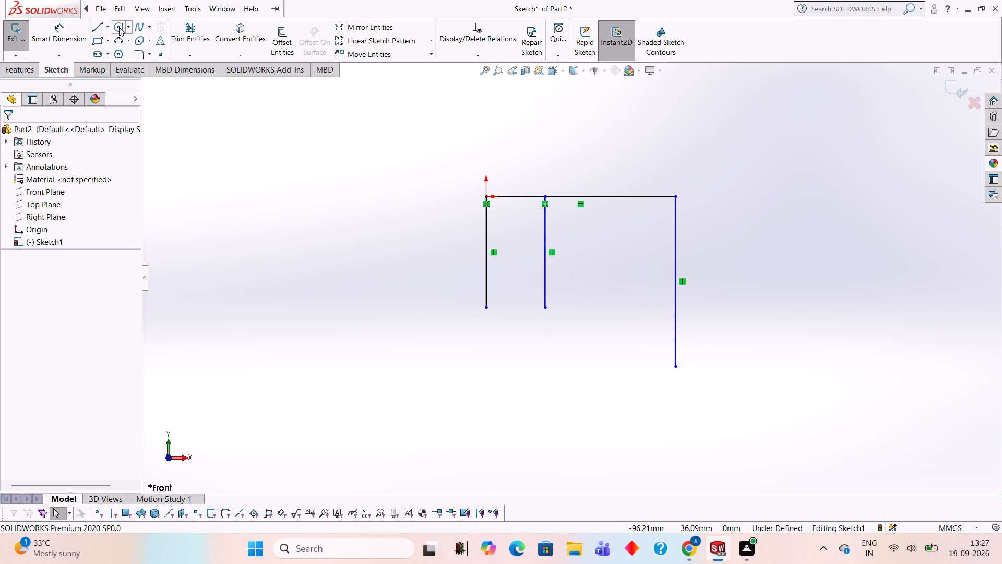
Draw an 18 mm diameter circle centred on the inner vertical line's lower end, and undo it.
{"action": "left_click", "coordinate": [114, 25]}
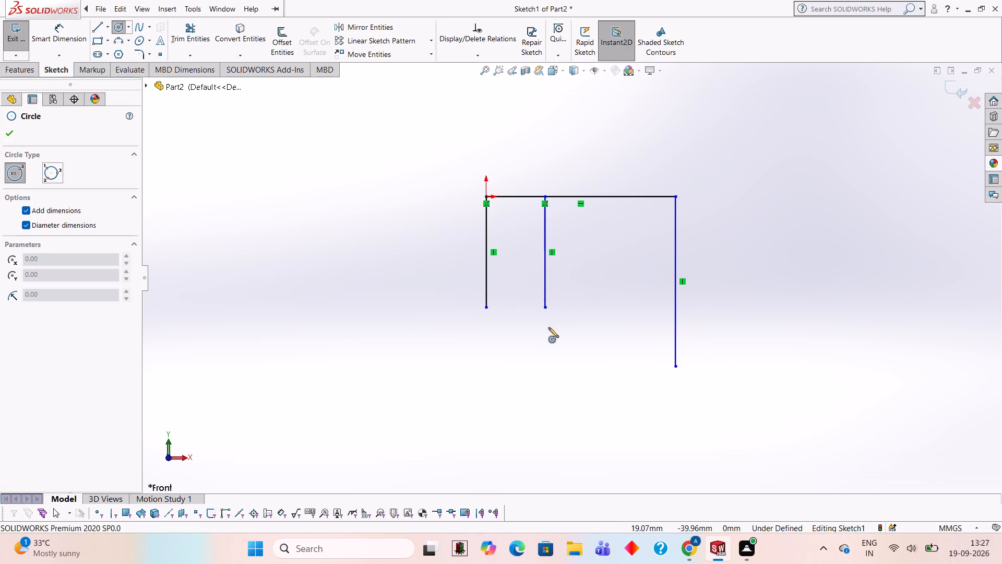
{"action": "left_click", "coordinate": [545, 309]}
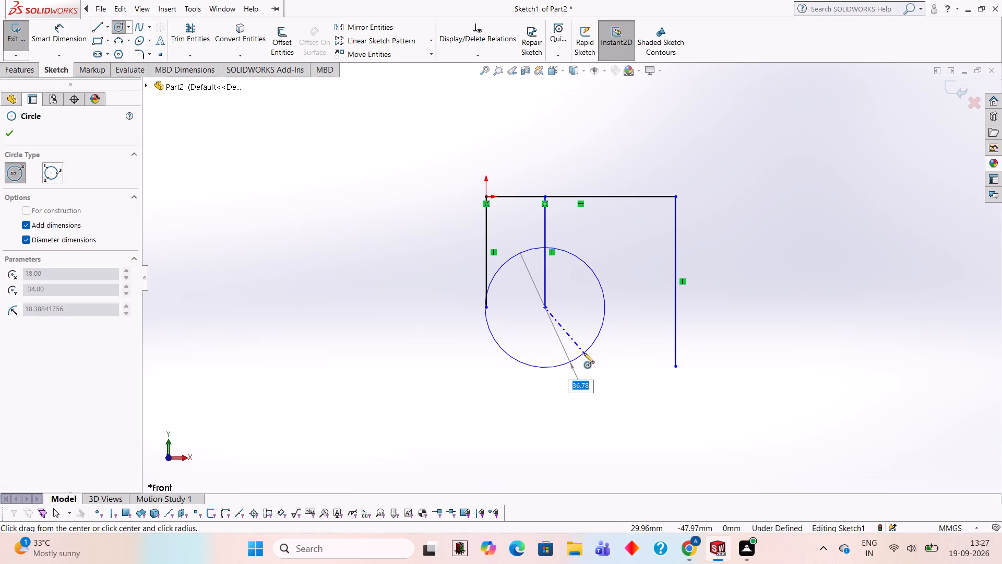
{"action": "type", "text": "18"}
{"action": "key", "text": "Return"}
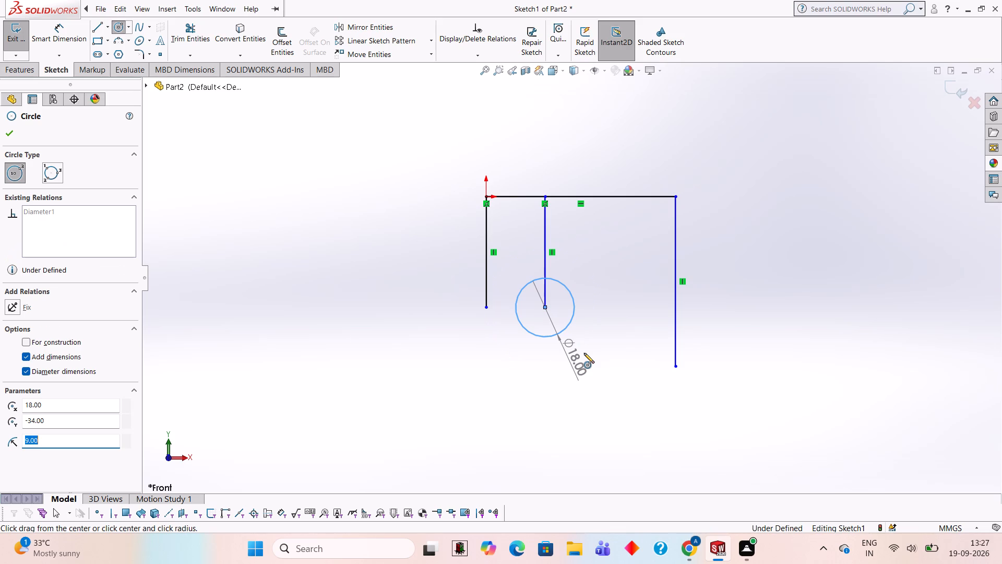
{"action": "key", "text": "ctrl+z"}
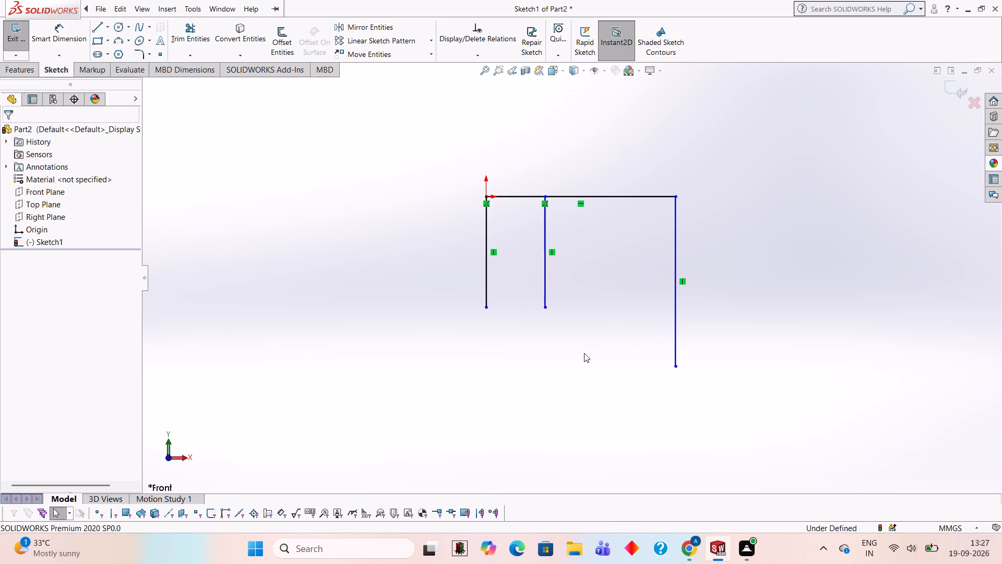
Draw a circle of 18 mm radius centred on the inner vertical line's lower end, with Add dimensions and Diameter dimensions switched off.
{"action": "left_click", "coordinate": [116, 32]}
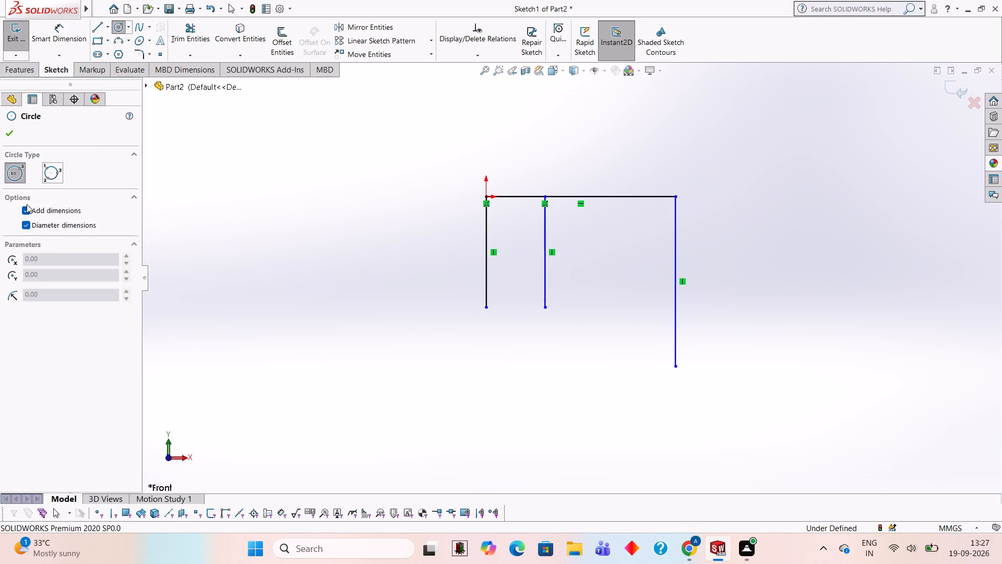
{"action": "left_click", "coordinate": [25, 209]}
{"action": "left_click", "coordinate": [24, 227]}
{"action": "left_click", "coordinate": [544, 308]}
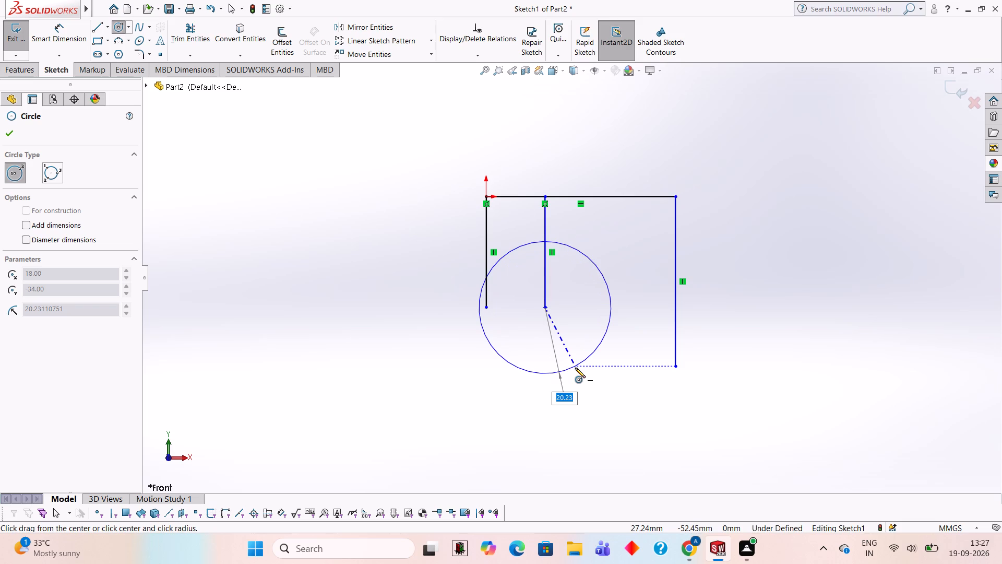
{"action": "key", "text": "1"}
{"action": "key", "text": "8"}
{"action": "key", "text": "Return"}
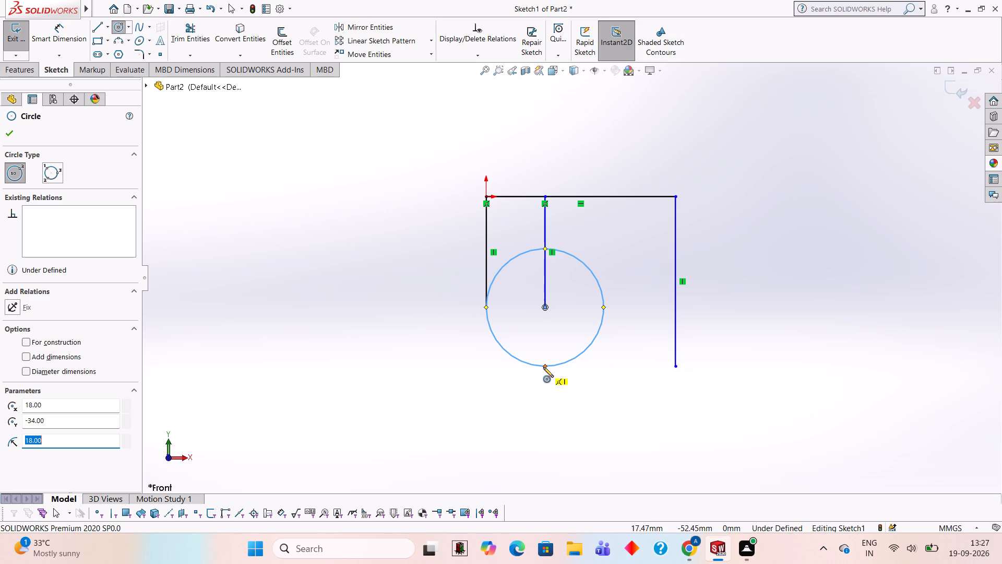
{"action": "left_click", "coordinate": [675, 367]}
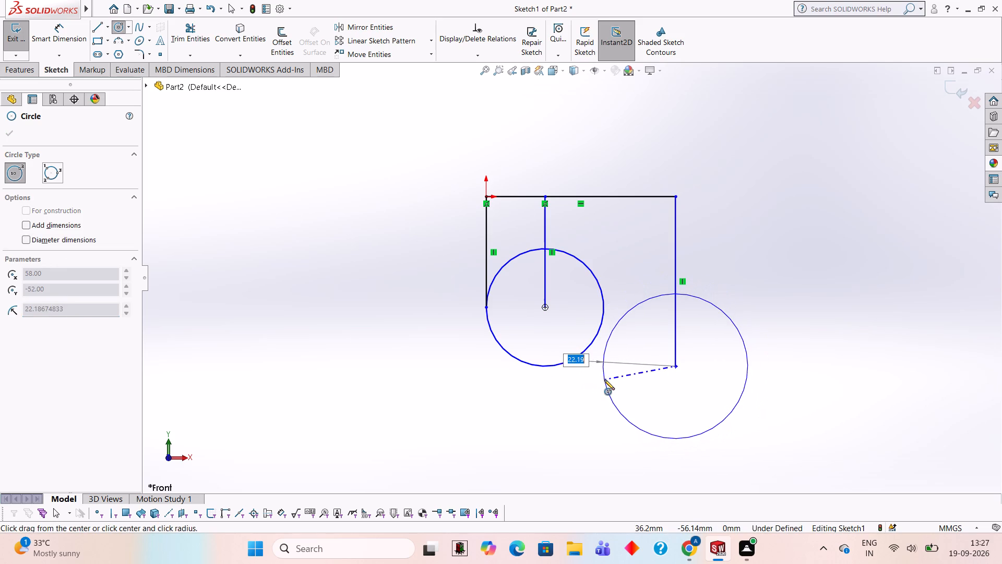
{"action": "key", "text": "Escape"}
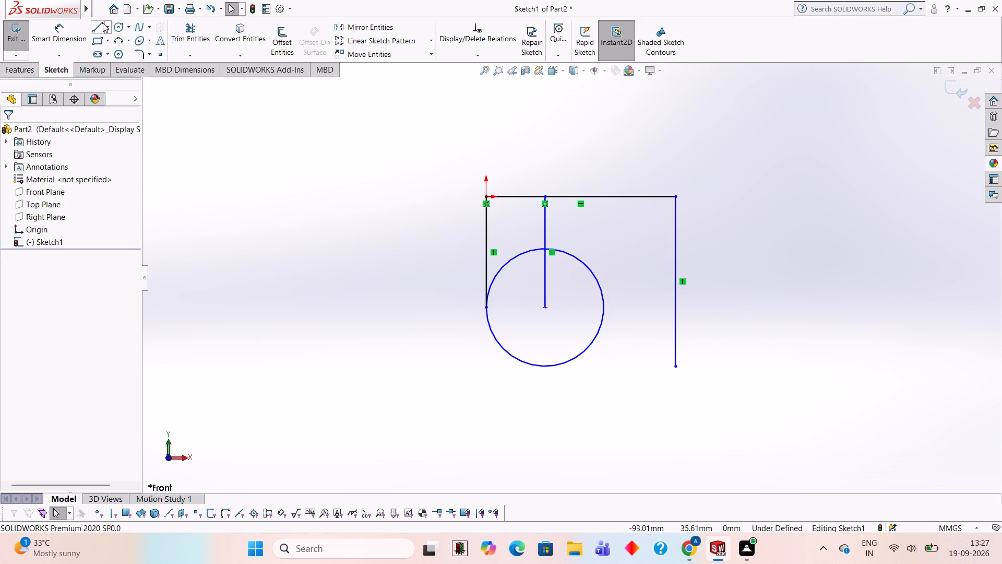
Draw a horizontal 40 mm line from the lower end of the 52 mm vertical line to the circle's bottom tangent point.
{"action": "left_click", "coordinate": [103, 23]}
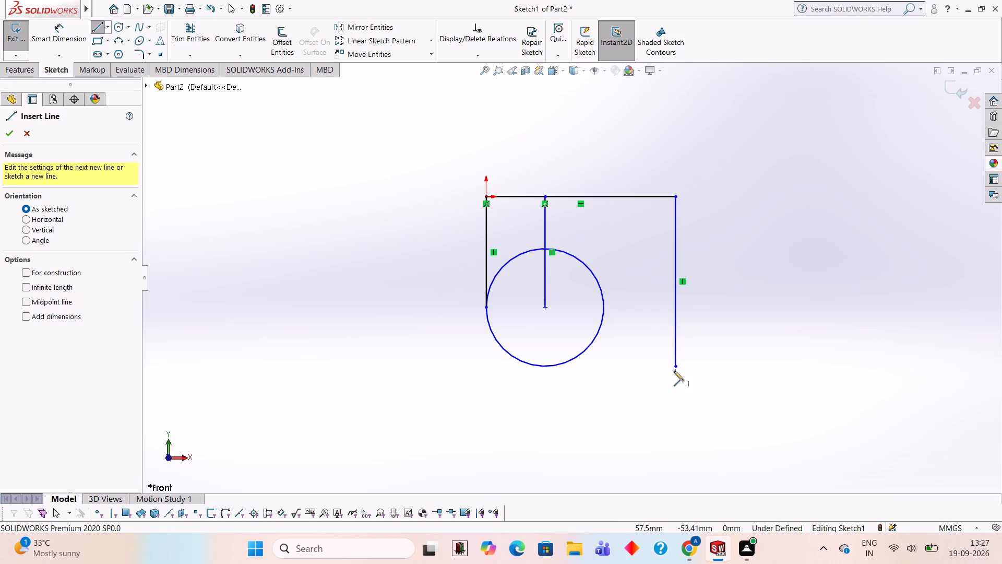
{"action": "left_click", "coordinate": [675, 367]}
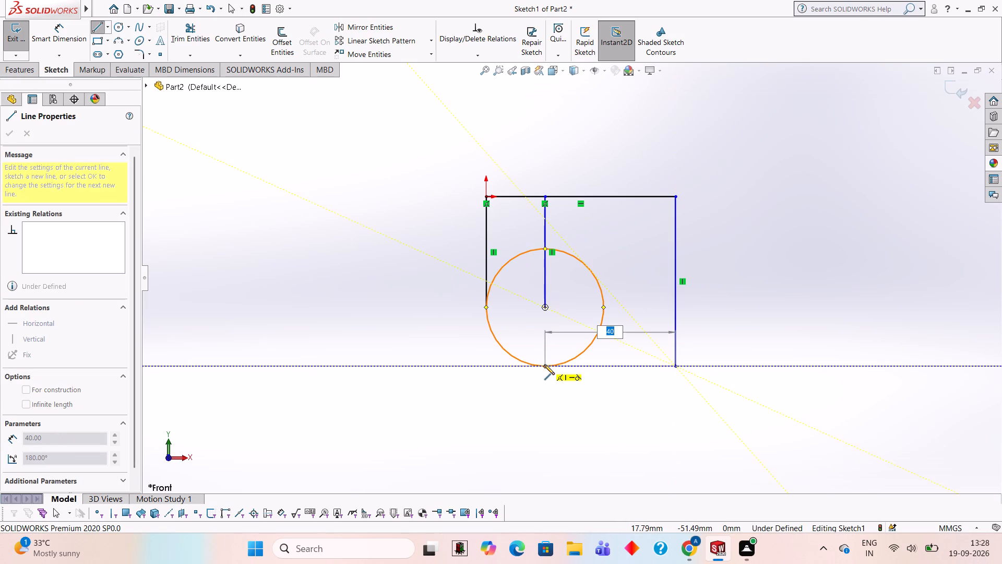
{"action": "left_click", "coordinate": [544, 365]}
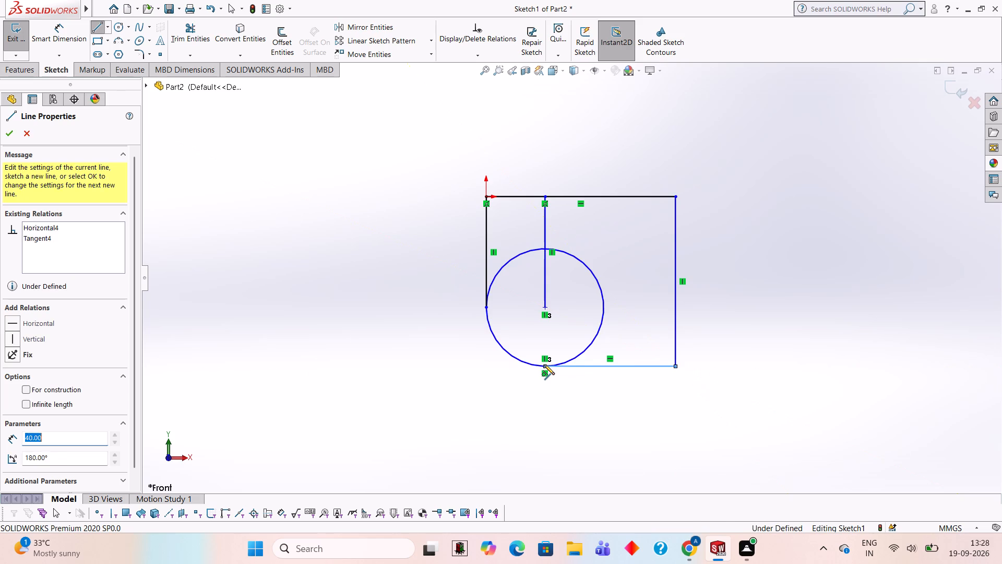
{"action": "key", "text": "Escape"}
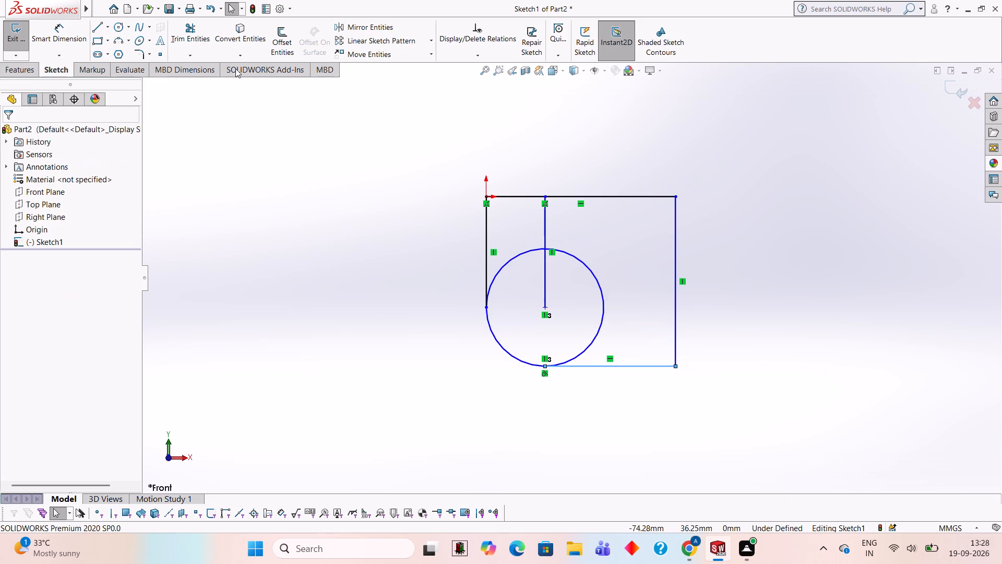
Trim away the inner vertical line and the excess of the circle, leaving only the lower-left quarter arc.
{"action": "left_click", "coordinate": [205, 43]}
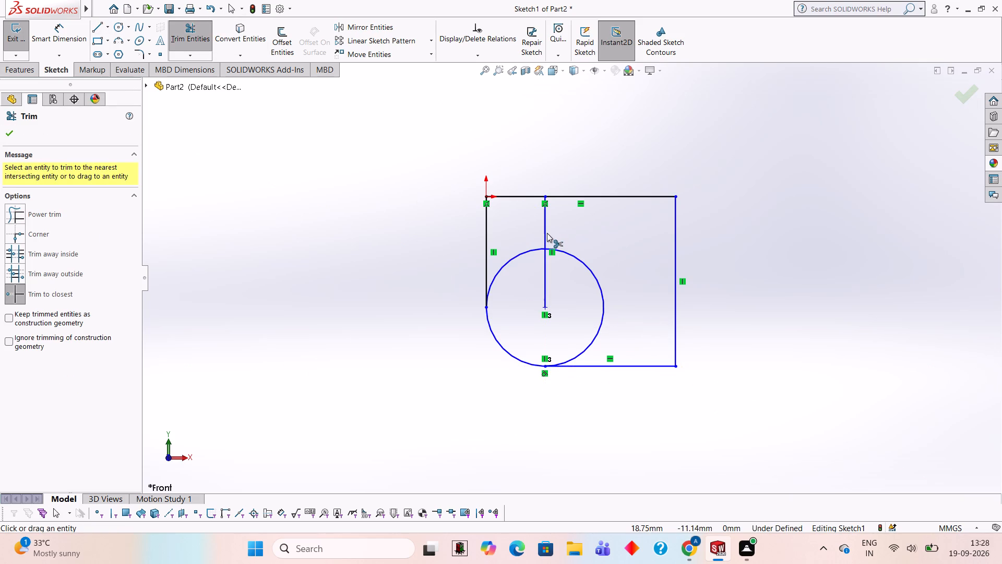
{"action": "left_click", "coordinate": [547, 233]}
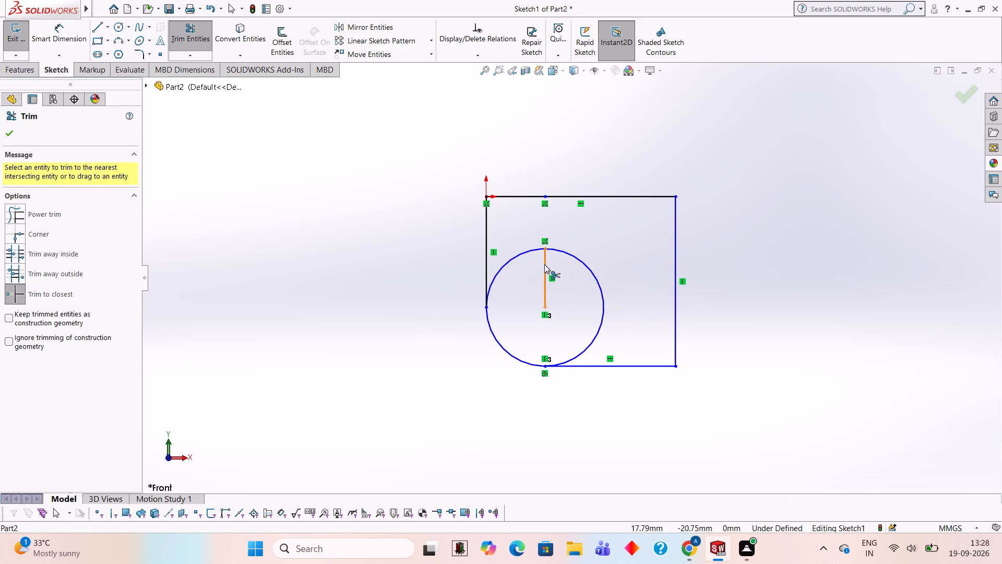
{"action": "left_click", "coordinate": [544, 264]}
{"action": "left_click", "coordinate": [578, 261]}
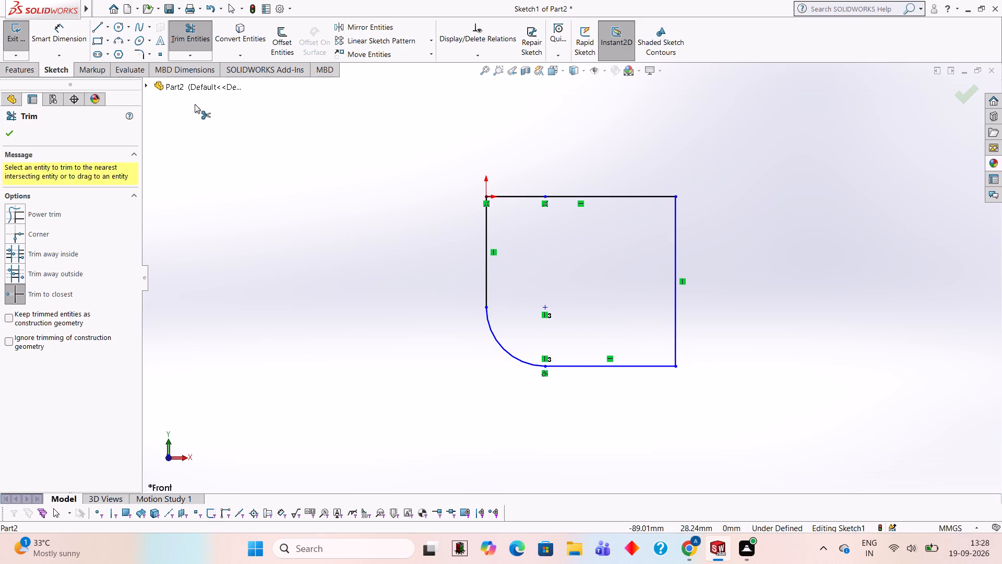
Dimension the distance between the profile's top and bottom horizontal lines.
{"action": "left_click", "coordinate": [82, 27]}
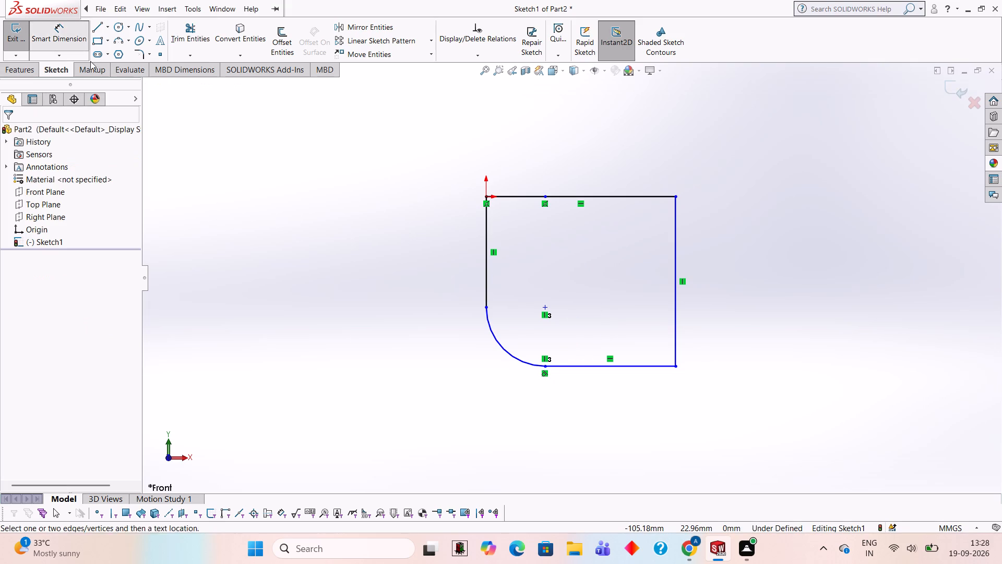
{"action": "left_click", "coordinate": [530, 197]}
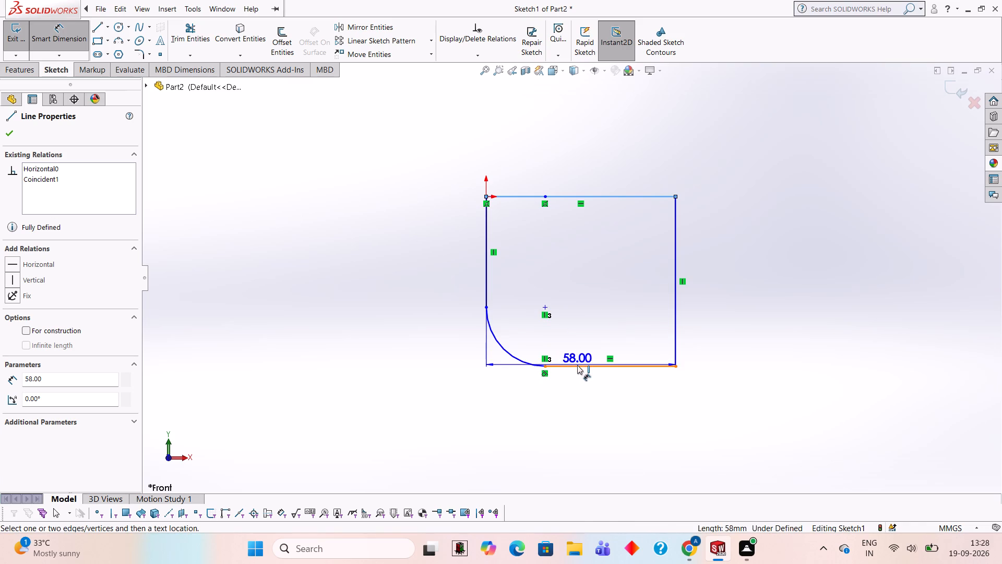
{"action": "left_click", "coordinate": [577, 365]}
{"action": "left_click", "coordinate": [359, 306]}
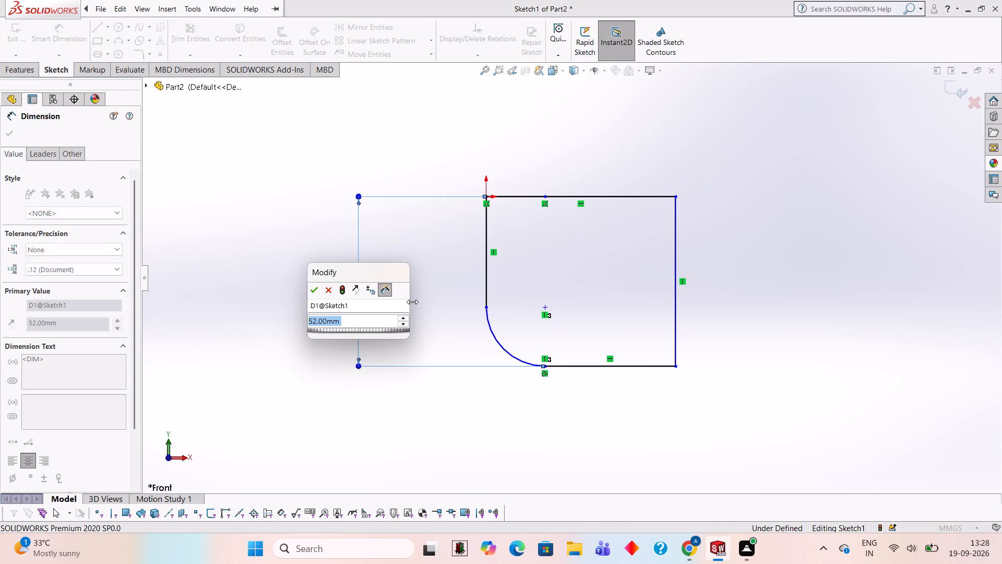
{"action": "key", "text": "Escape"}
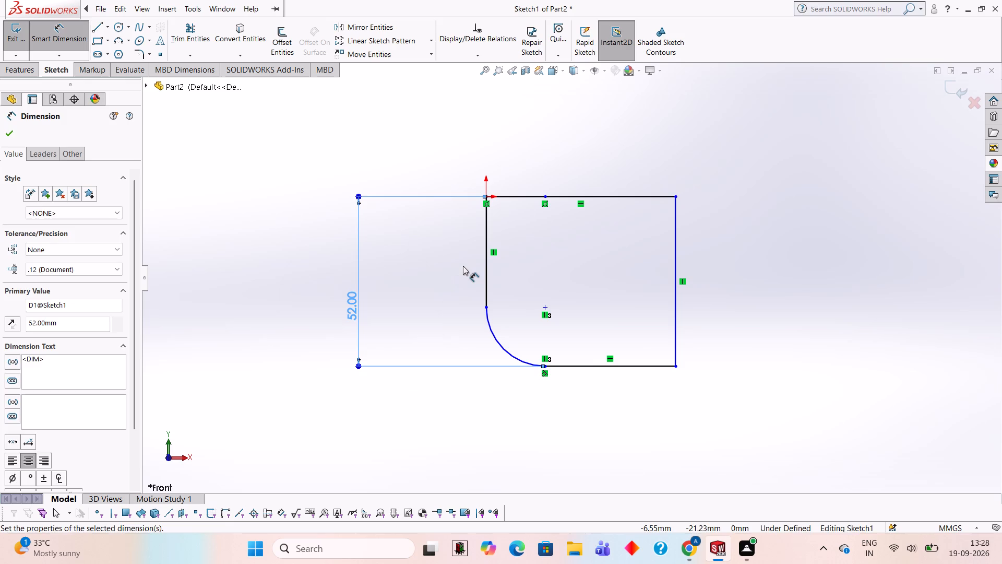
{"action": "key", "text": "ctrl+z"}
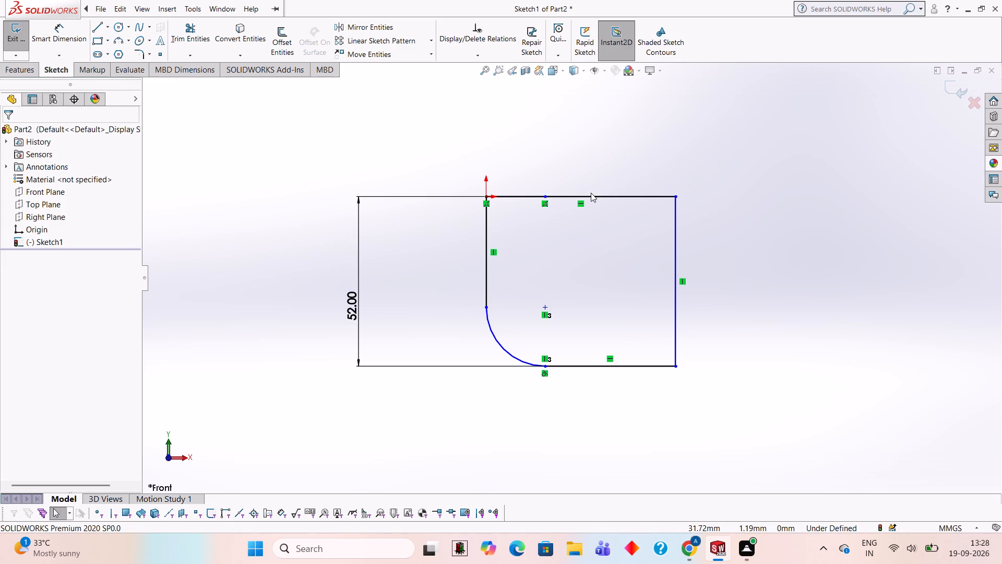
Delete the long horizontal top line and the overlapping 18 mm line at the origin.
{"action": "left_click", "coordinate": [591, 199]}
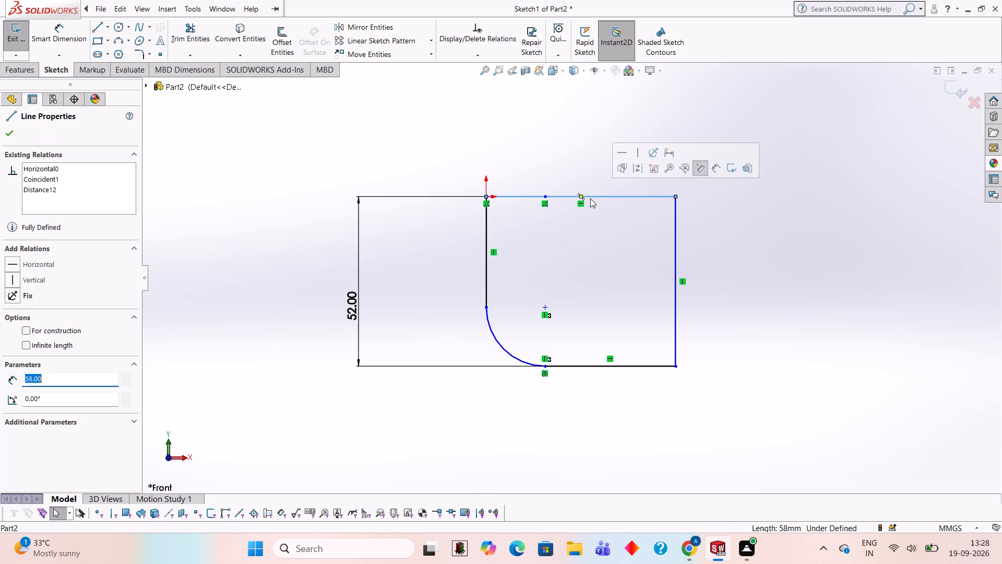
{"action": "key", "text": "Delete"}
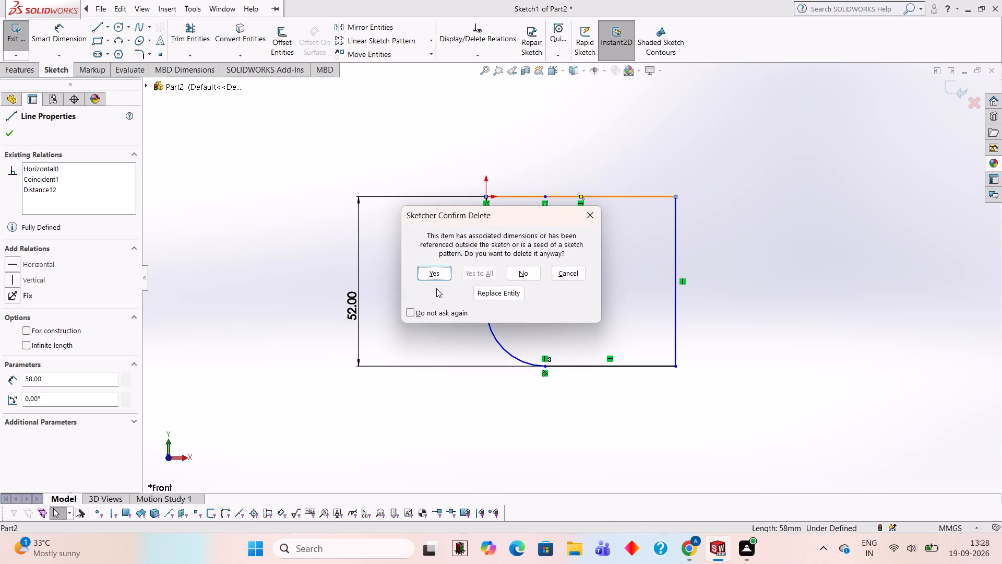
{"action": "left_click", "coordinate": [443, 271]}
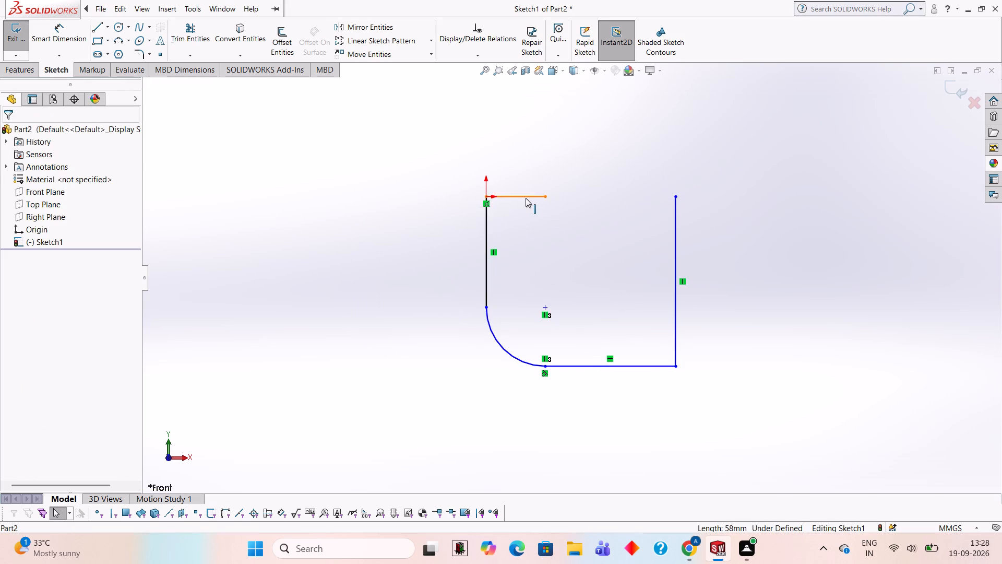
{"action": "left_click", "coordinate": [527, 198]}
{"action": "key", "text": "Delete"}
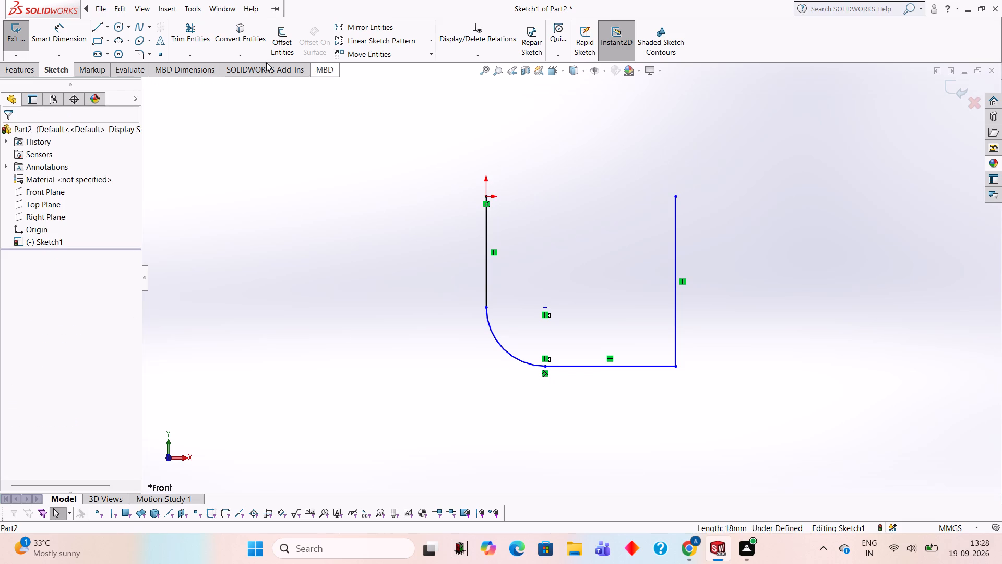
Draw a single 58 mm horizontal top line from the origin to the upper end of the 52 mm vertical line.
{"action": "left_click", "coordinate": [94, 33]}
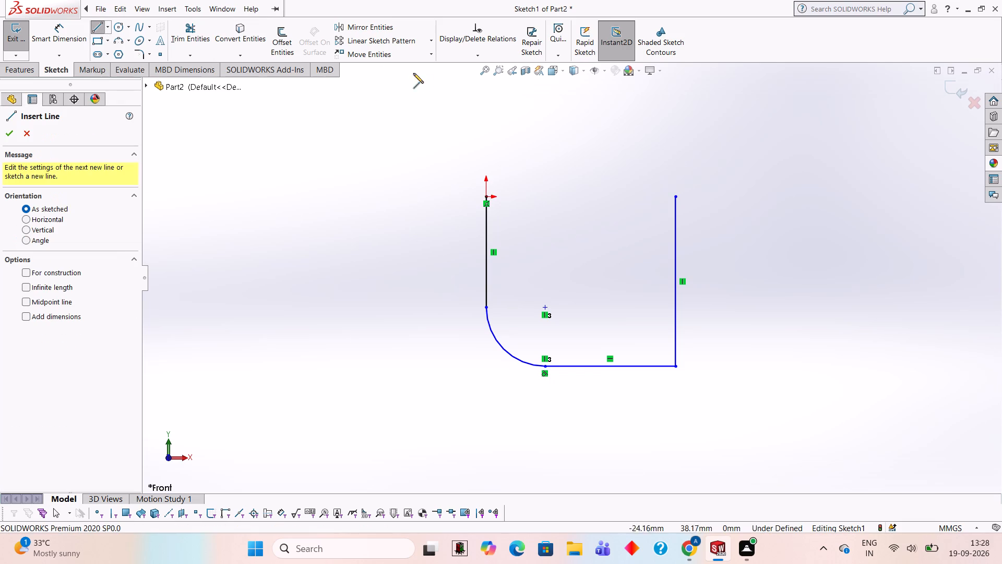
{"action": "left_click", "coordinate": [486, 195]}
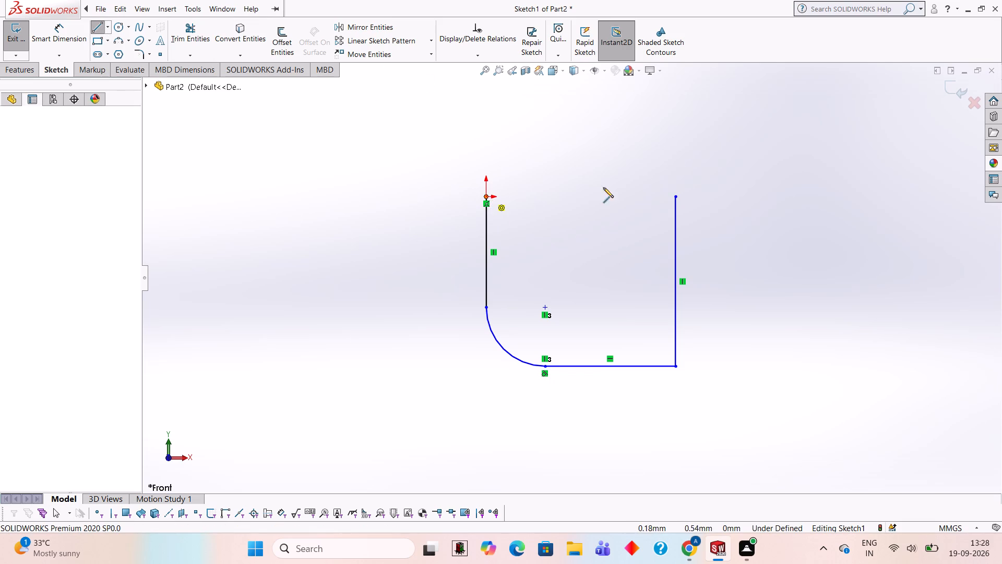
{"action": "left_click", "coordinate": [674, 196]}
{"action": "key", "text": "Escape"}
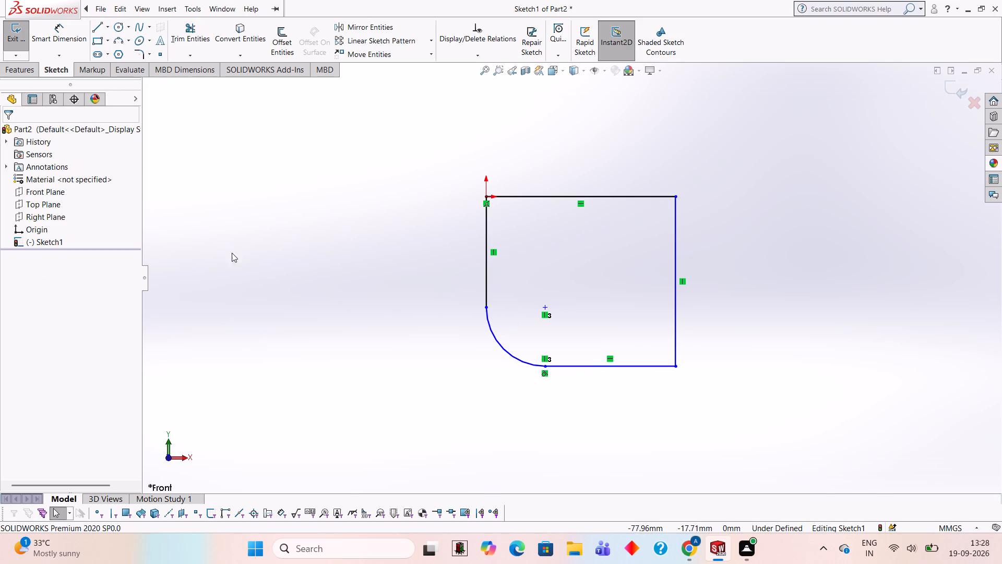
Extrude the closed base profile 11 mm with a Blind end condition.
{"action": "left_click", "coordinate": [27, 70]}
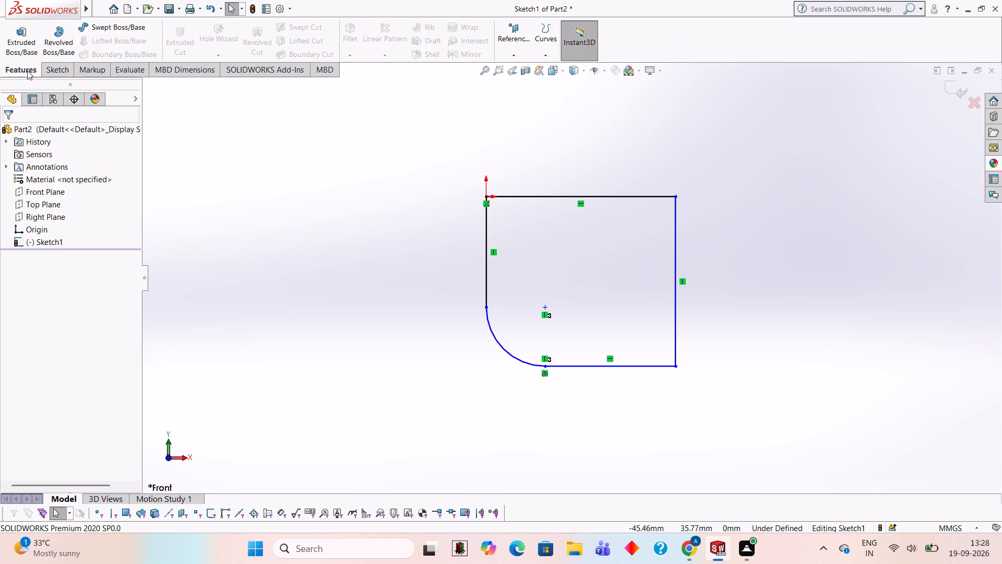
{"action": "left_click", "coordinate": [21, 40]}
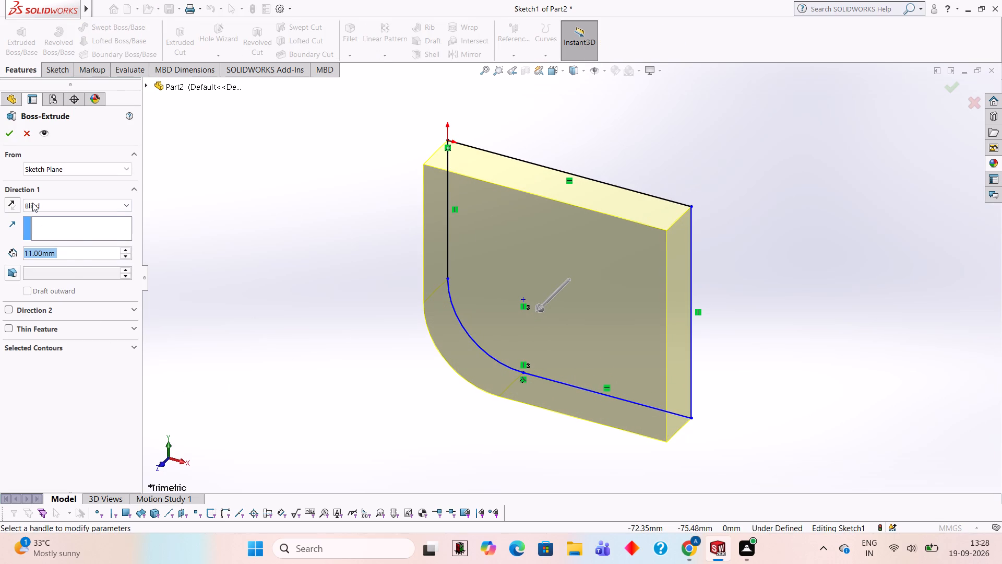
{"action": "left_click", "coordinate": [15, 128]}
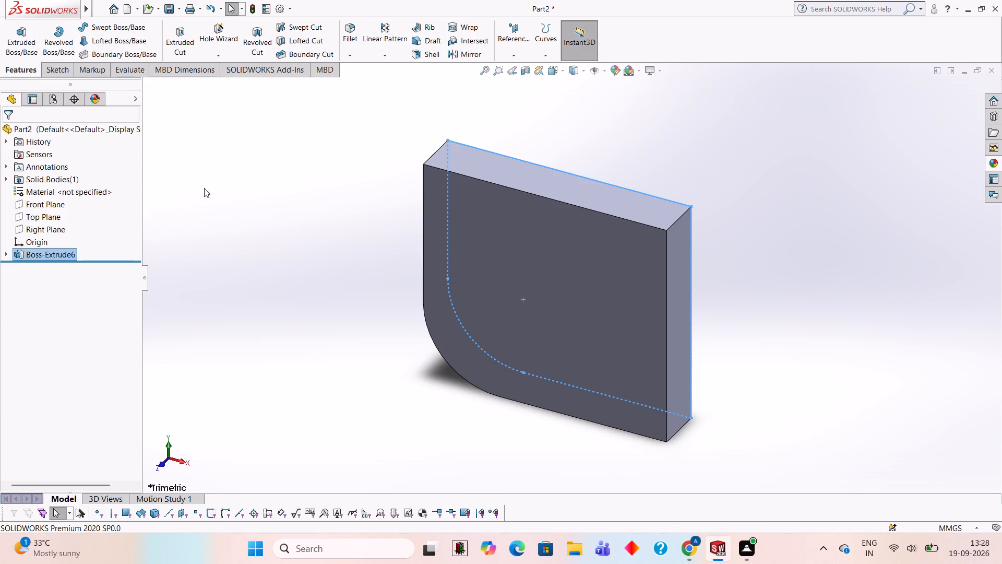
{"action": "left_click", "coordinate": [793, 226]}
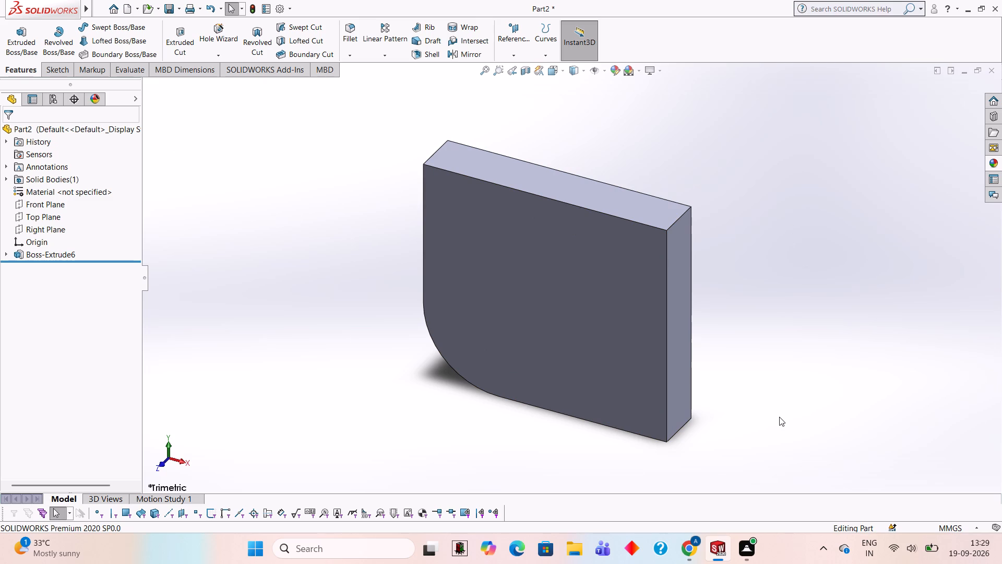
Open a new sketch on the plate's narrow 58 by 11 mm top face.
{"action": "middle_click_drag", "start_coordinate": [770, 422], "coordinate": [828, 197]}
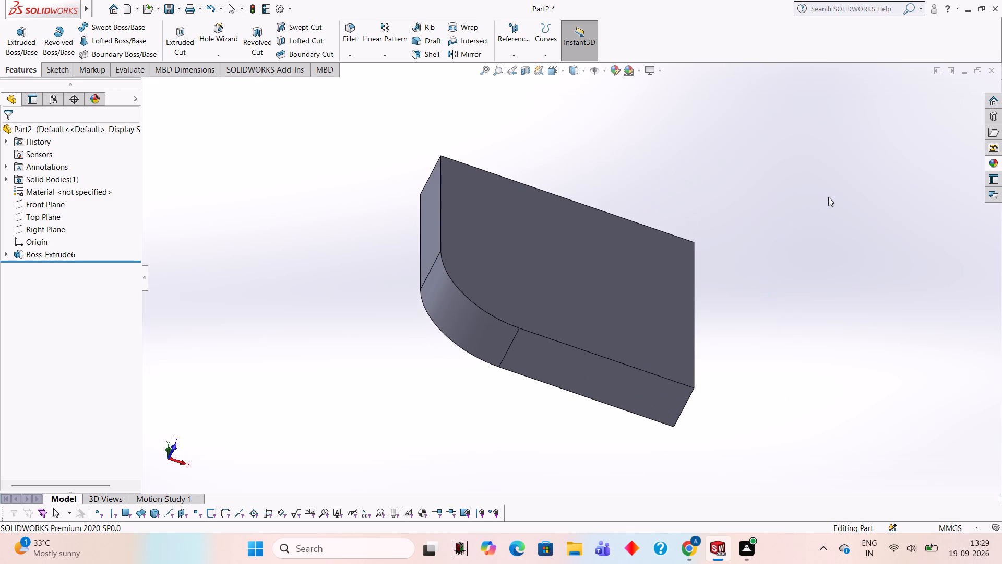
{"action": "middle_click_drag", "start_coordinate": [825, 222], "coordinate": [817, 221]}
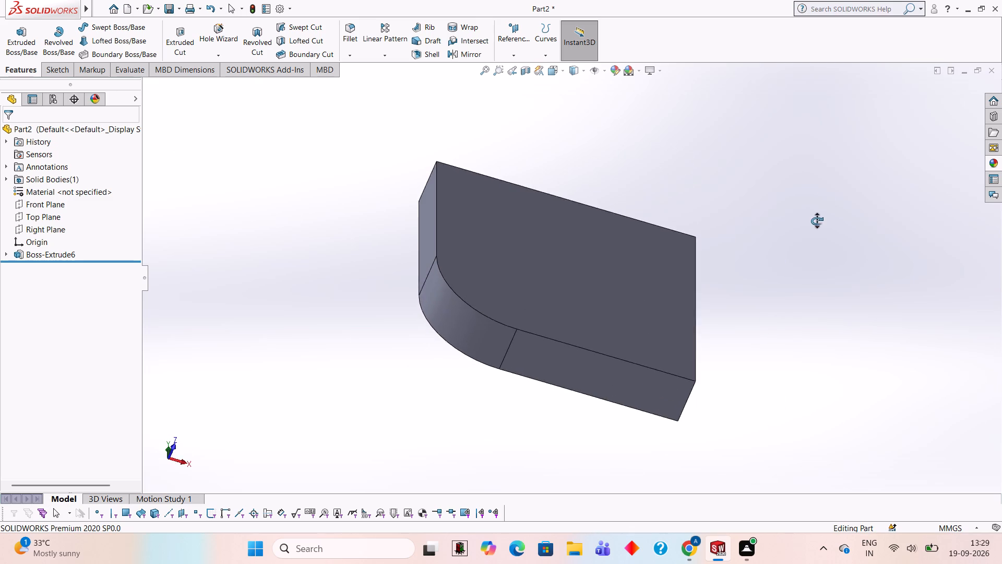
{"action": "middle_click_drag", "start_coordinate": [817, 221], "coordinate": [800, 385]}
{"action": "middle_click", "coordinate": [799, 385]}
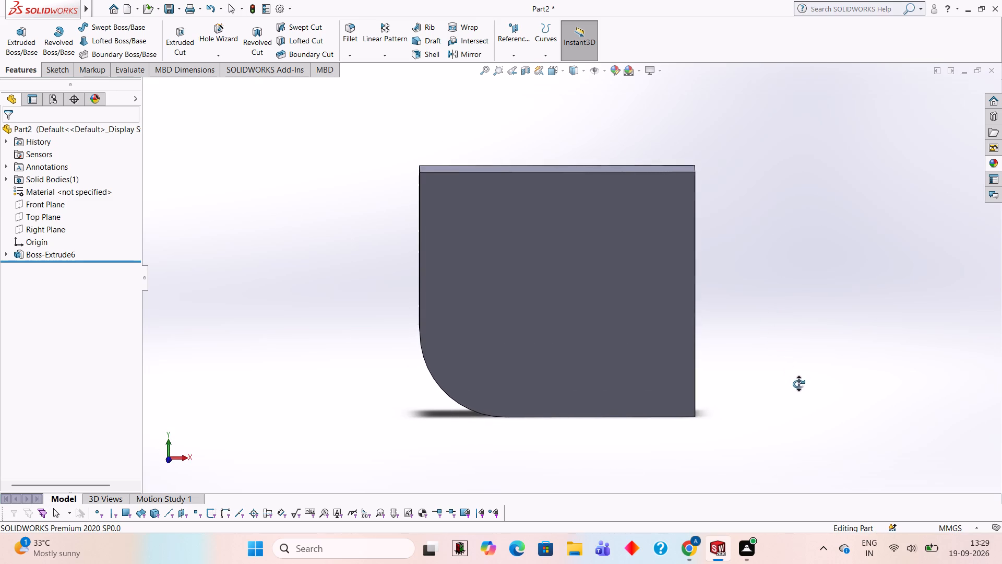
{"action": "middle_click_drag", "start_coordinate": [798, 384], "coordinate": [555, 512]}
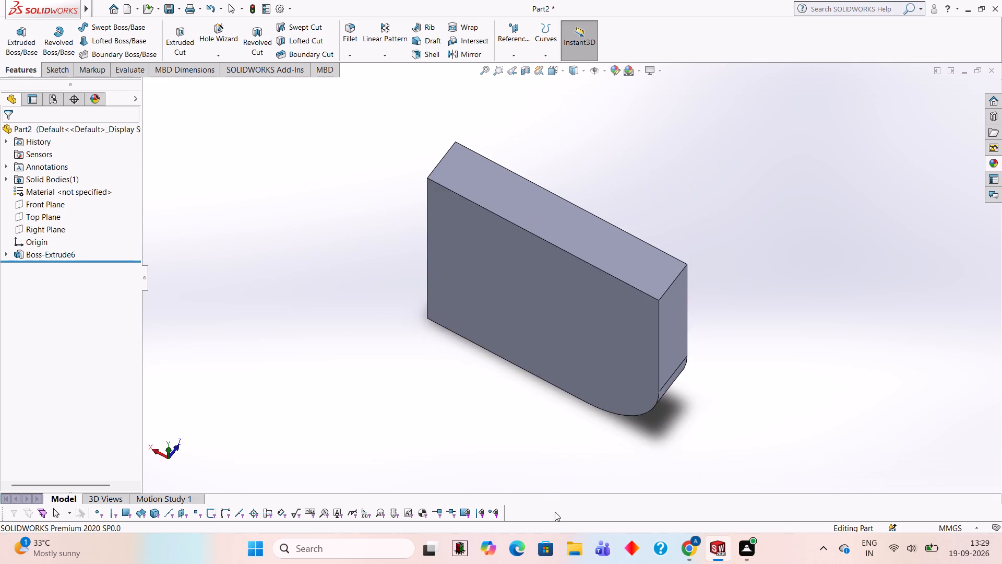
{"action": "middle_click_drag", "start_coordinate": [382, 222], "coordinate": [415, 391]}
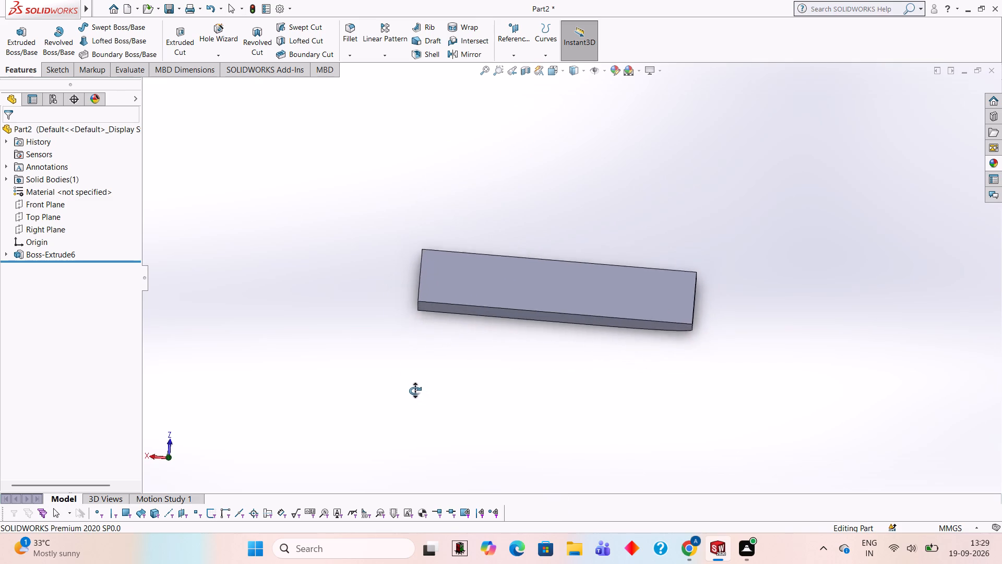
{"action": "middle_click_drag", "start_coordinate": [415, 391], "coordinate": [420, 394]}
{"action": "left_click", "coordinate": [559, 279]}
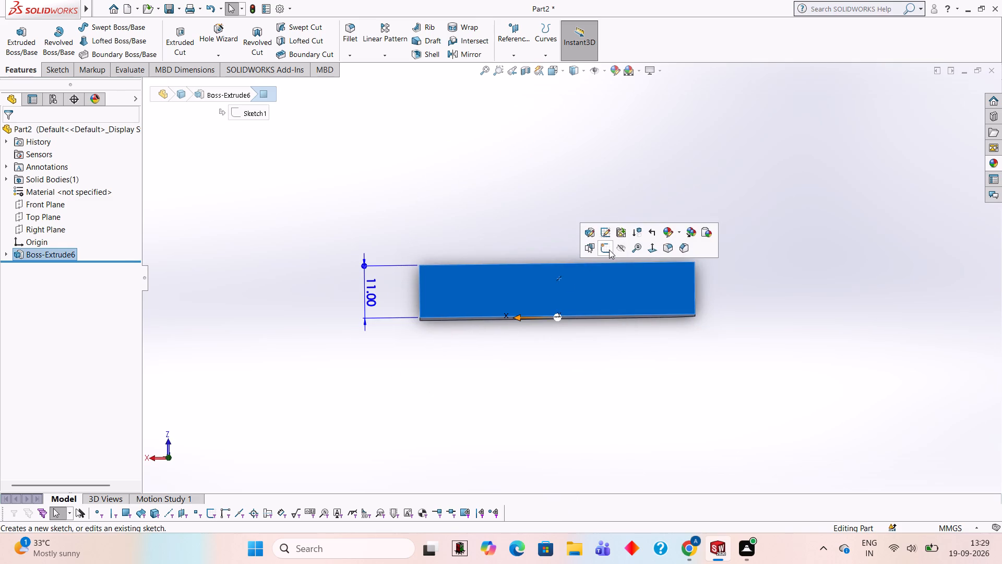
{"action": "left_click", "coordinate": [609, 250]}
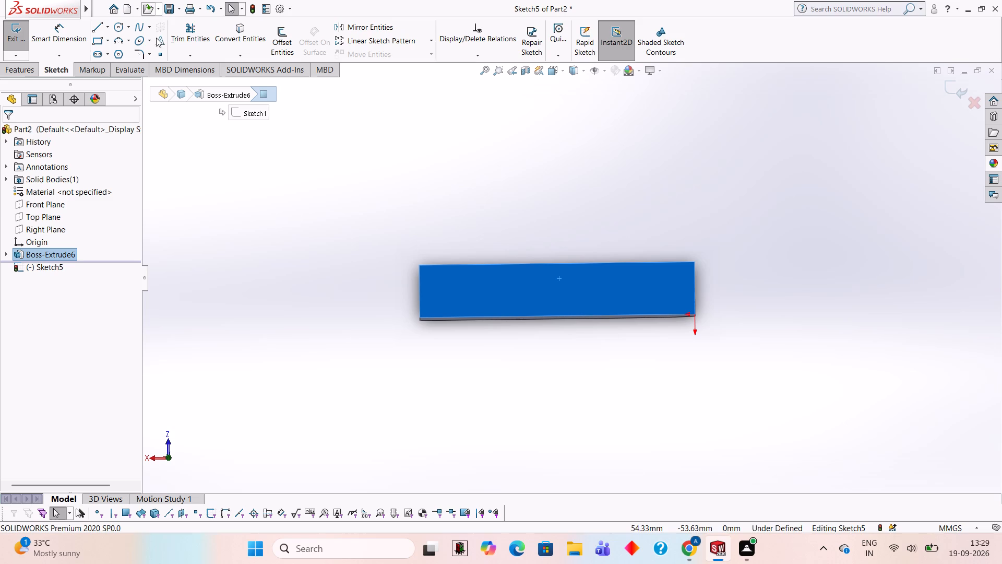
From the face's outer corner away from the origin, draw connected lines: 28 mm up, 21 mm across, 8 mm down and 14 mm across.
{"action": "left_click", "coordinate": [90, 27]}
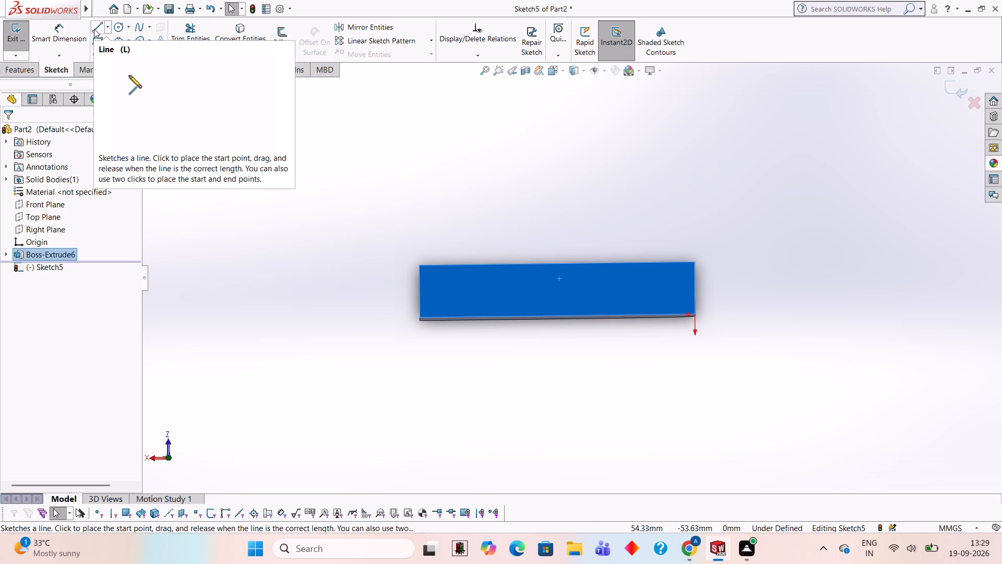
{"action": "left_click", "coordinate": [94, 29]}
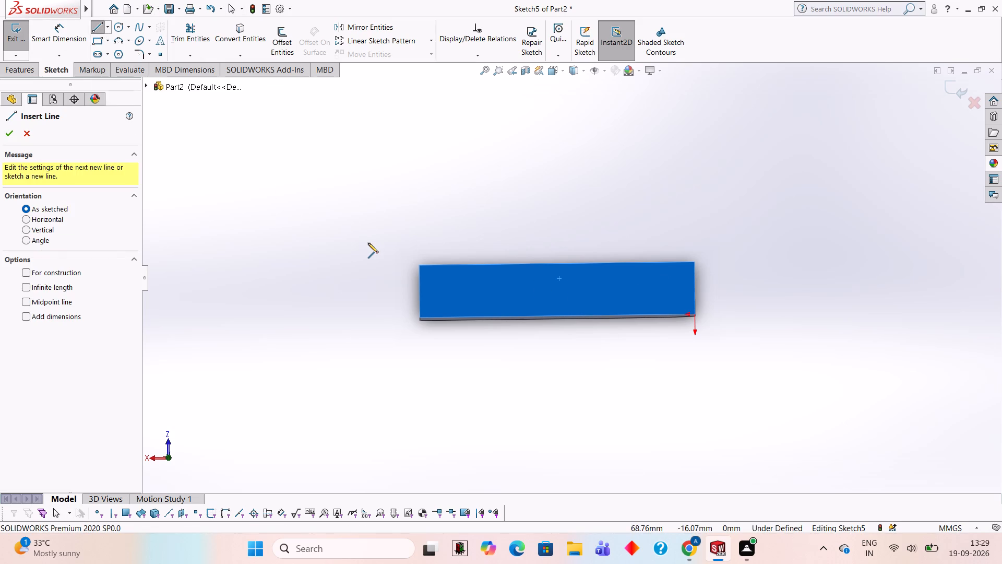
{"action": "left_click", "coordinate": [420, 266]}
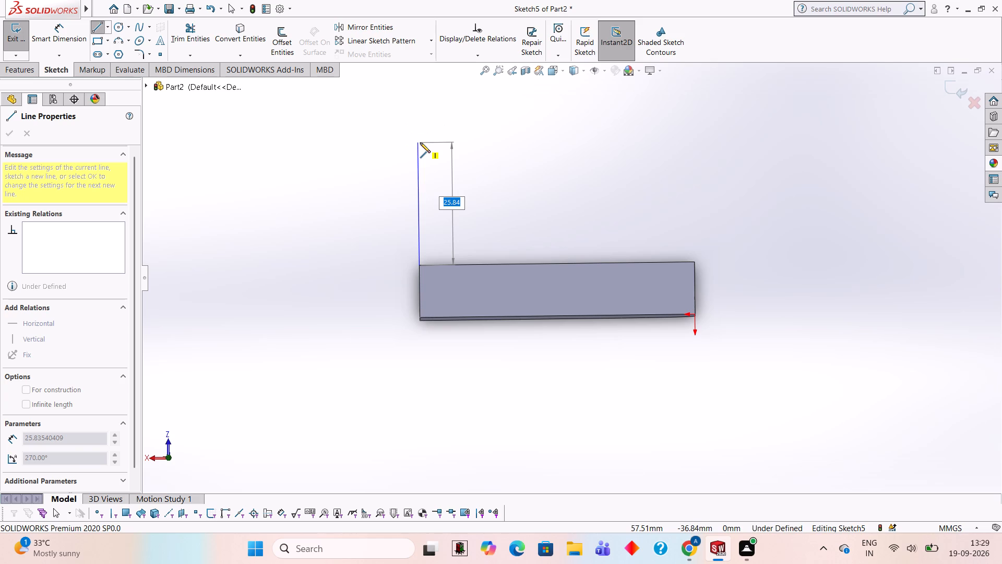
{"action": "type", "text": "28"}
{"action": "key", "text": "Return"}
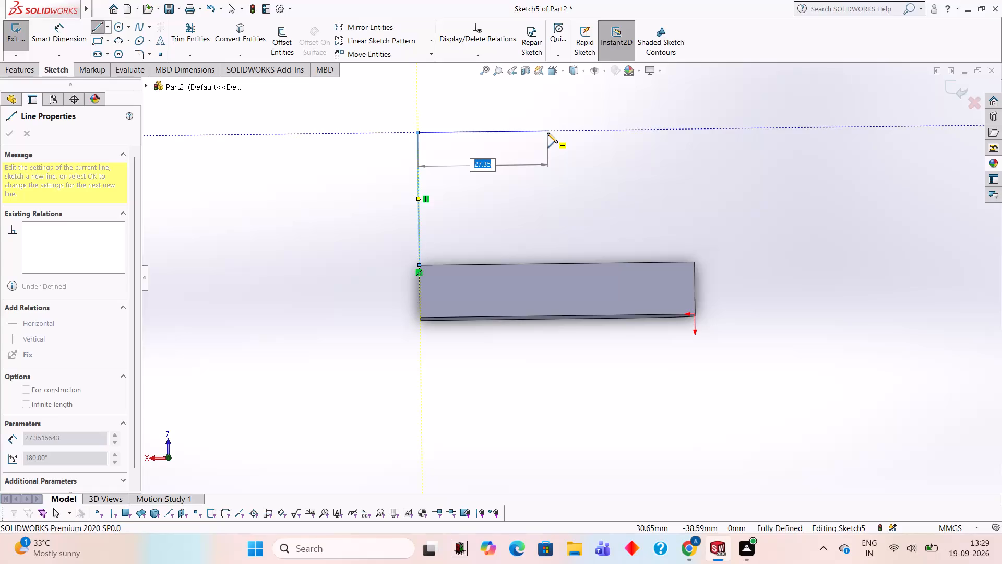
{"action": "type", "text": "21"}
{"action": "key", "text": "Return"}
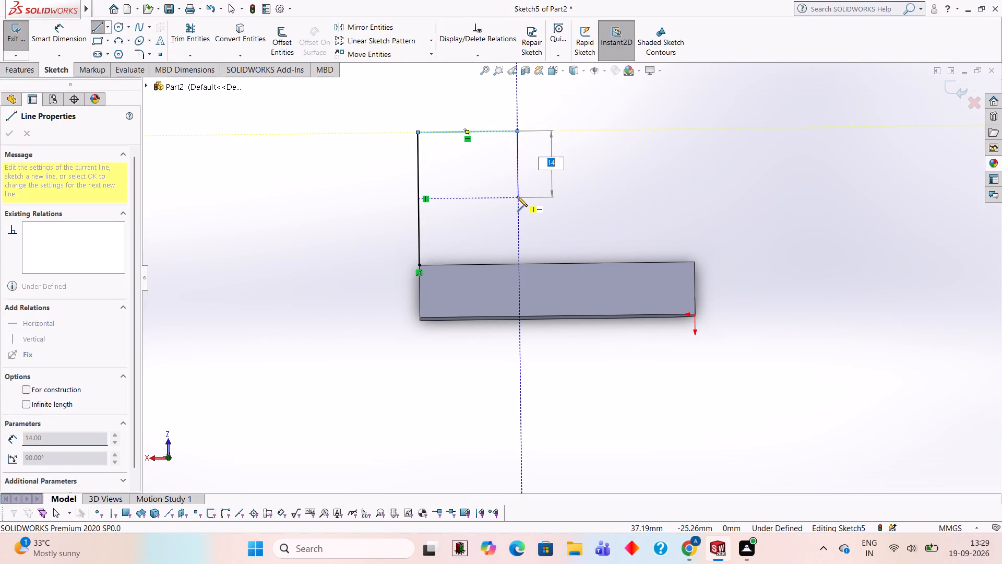
{"action": "key", "text": "8"}
{"action": "key", "text": "Return"}
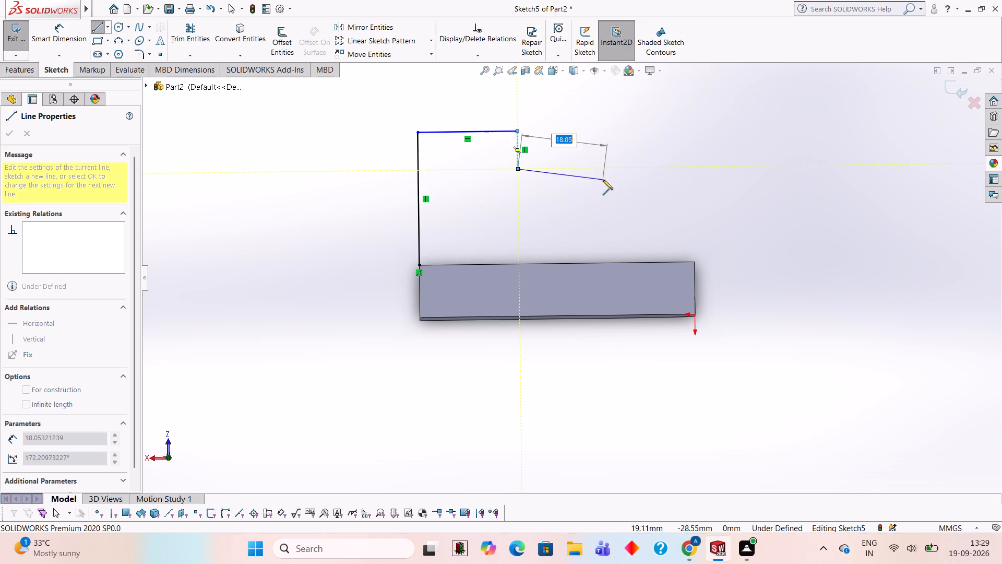
{"action": "type", "text": "14"}
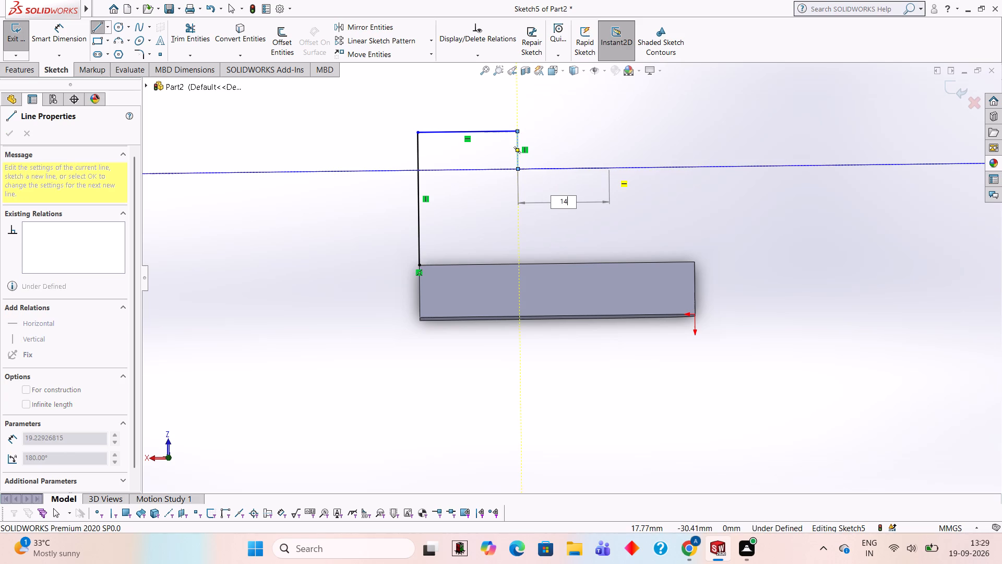
{"action": "key", "text": "Return"}
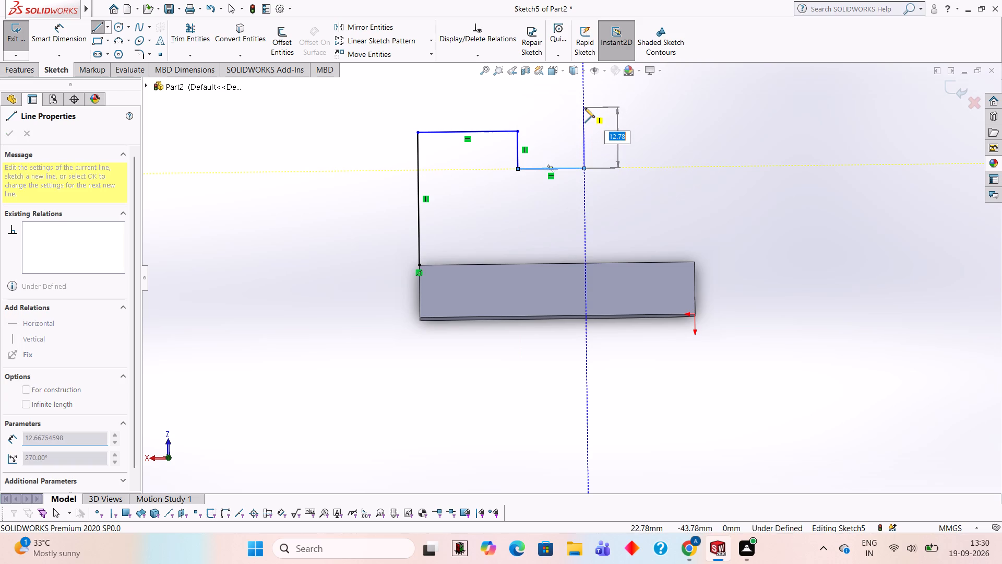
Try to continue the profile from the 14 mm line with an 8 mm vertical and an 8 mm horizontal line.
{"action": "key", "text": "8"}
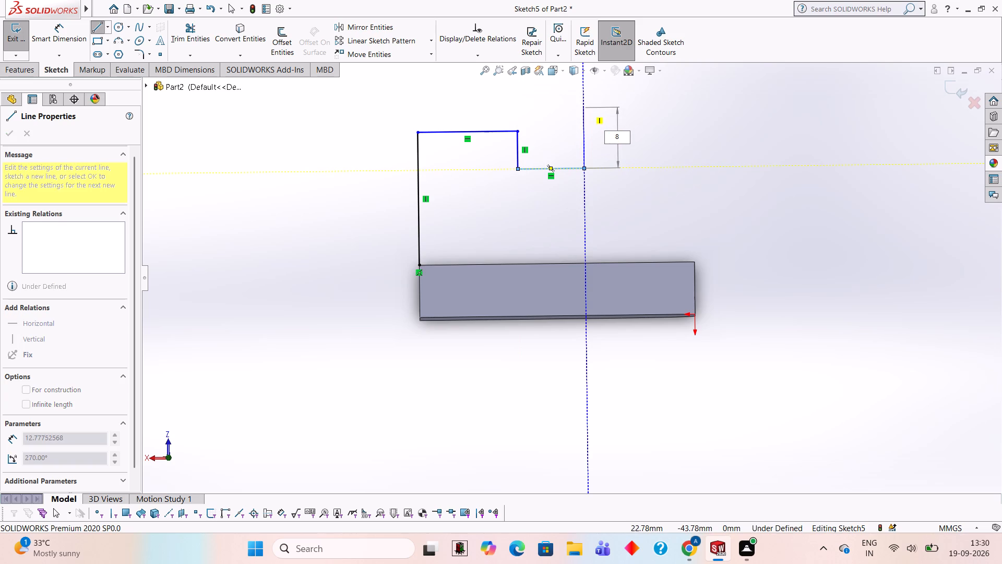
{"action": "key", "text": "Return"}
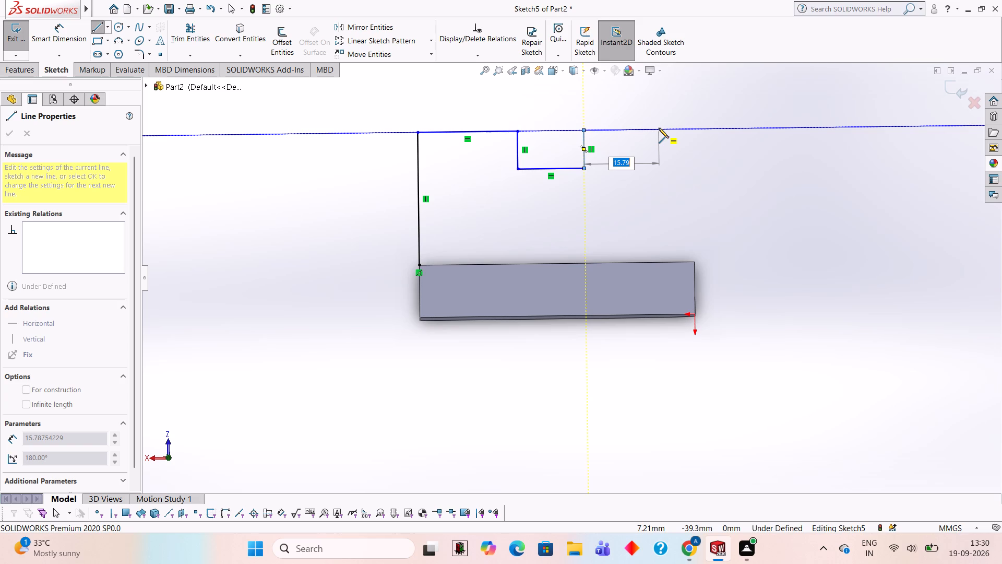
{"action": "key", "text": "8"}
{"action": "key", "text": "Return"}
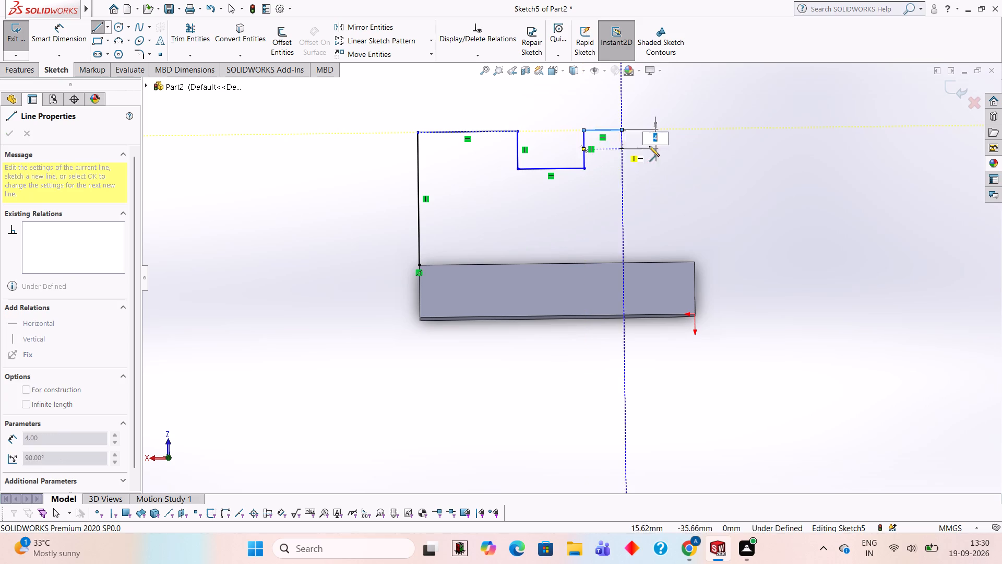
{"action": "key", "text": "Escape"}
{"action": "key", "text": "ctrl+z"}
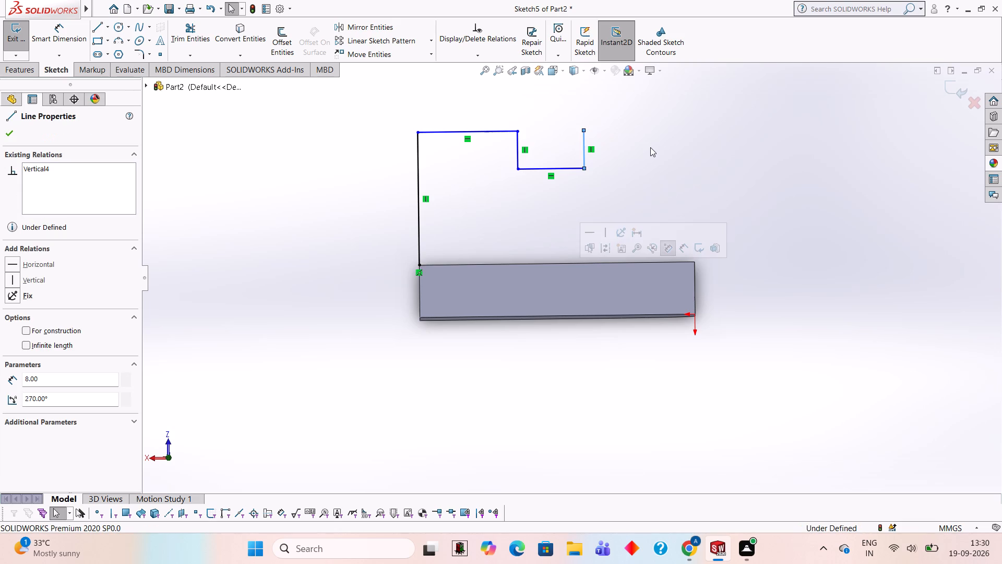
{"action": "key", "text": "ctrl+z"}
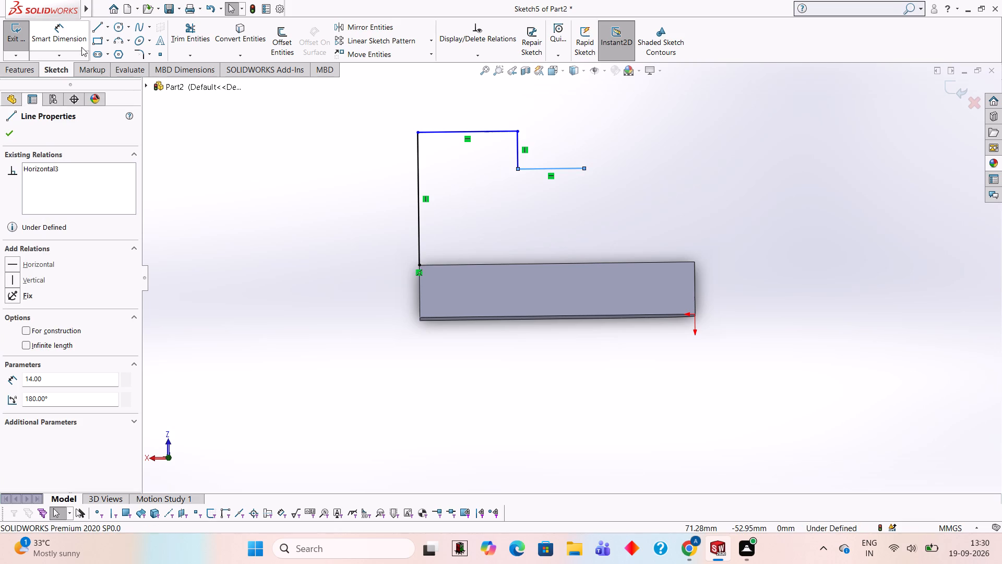
From the face's opposite outer corner, draw lines 7 mm up, 15 mm inward, 21 mm up, 8 mm inward and 8 mm down to the 14 mm line.
{"action": "left_click", "coordinate": [98, 27]}
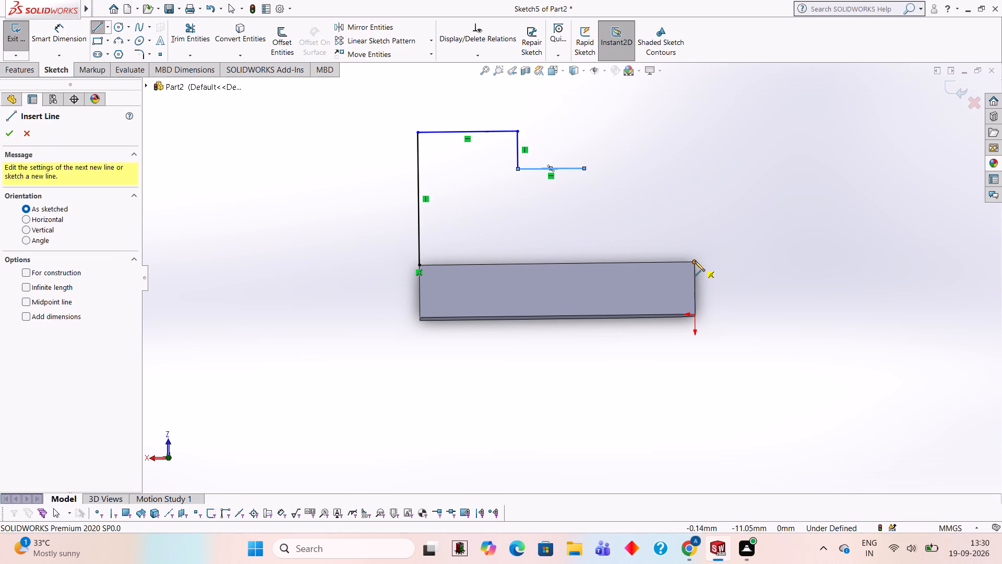
{"action": "left_click", "coordinate": [695, 261]}
{"action": "key", "text": "7"}
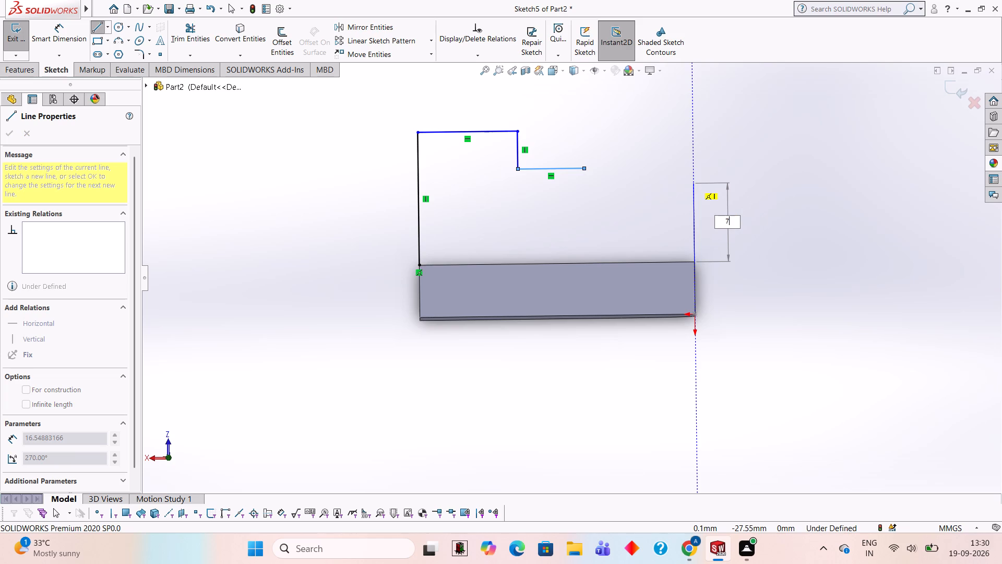
{"action": "key", "text": "Return"}
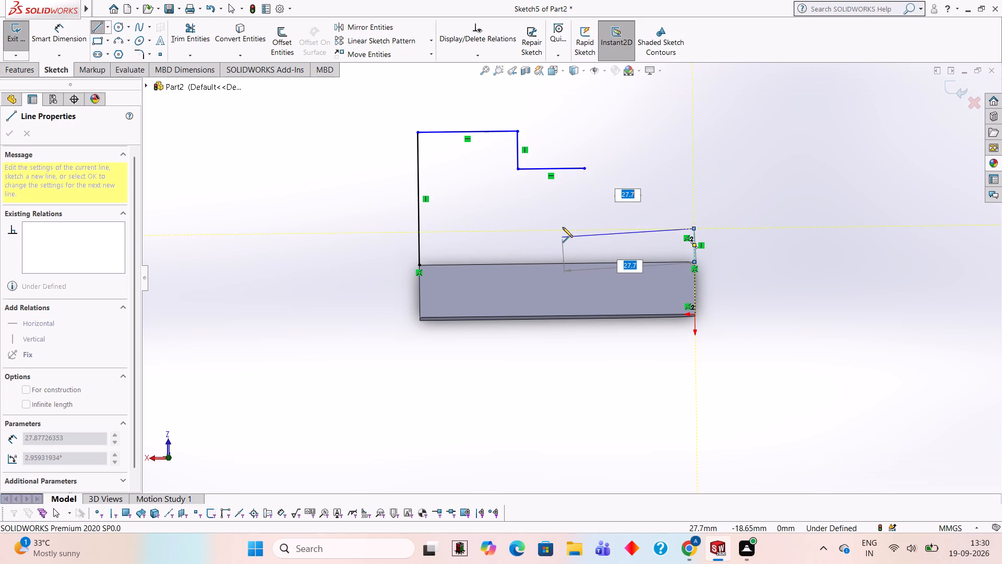
{"action": "type", "text": "15"}
{"action": "key", "text": "Return"}
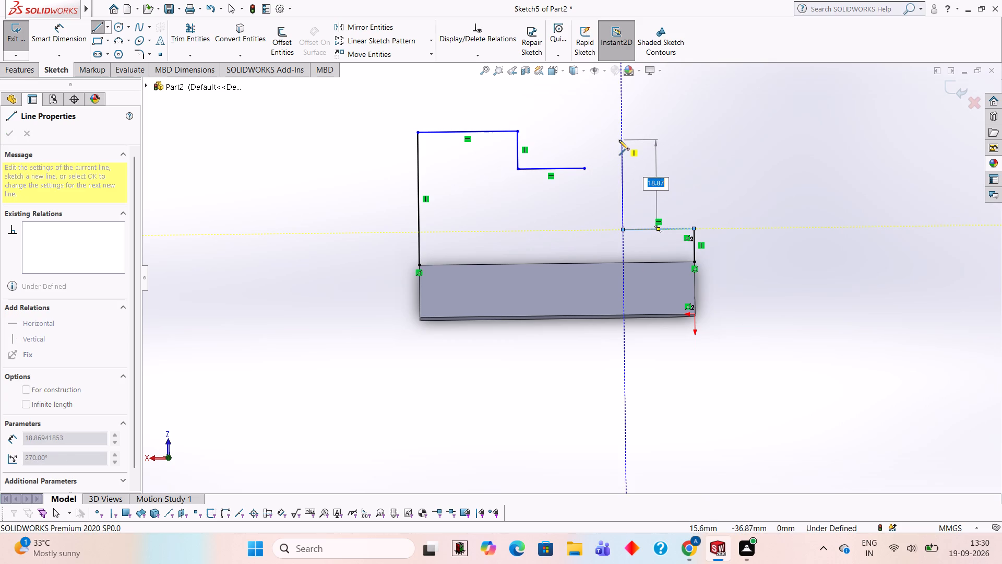
{"action": "type", "text": "21"}
{"action": "key", "text": "Return"}
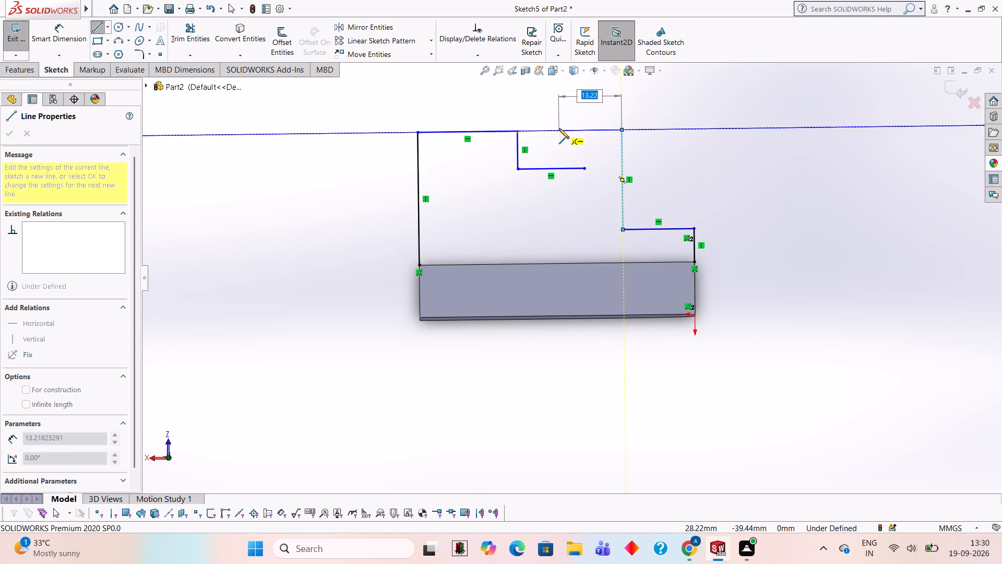
{"action": "key", "text": "8"}
{"action": "key", "text": "Return"}
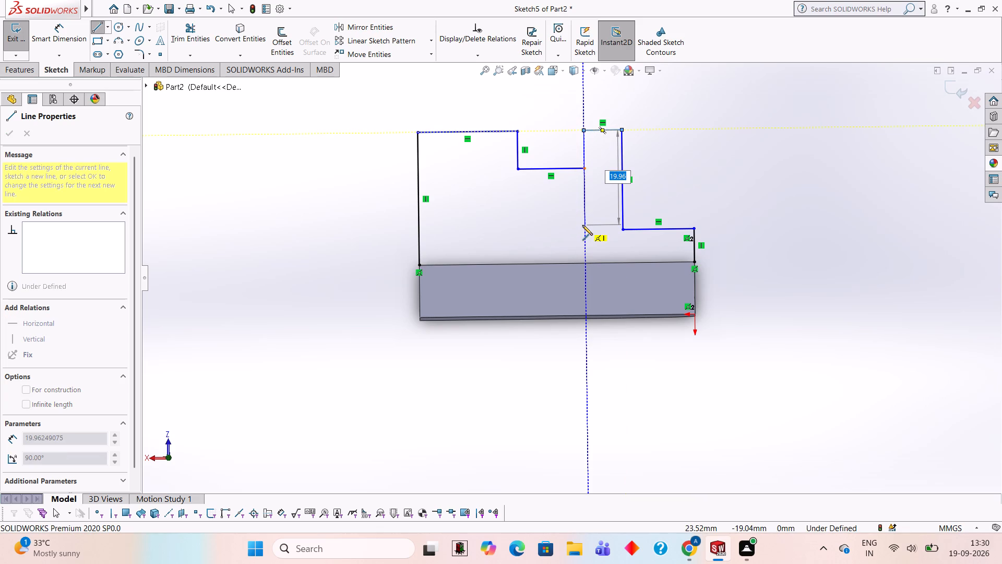
{"action": "key", "text": "8"}
{"action": "key", "text": "Return"}
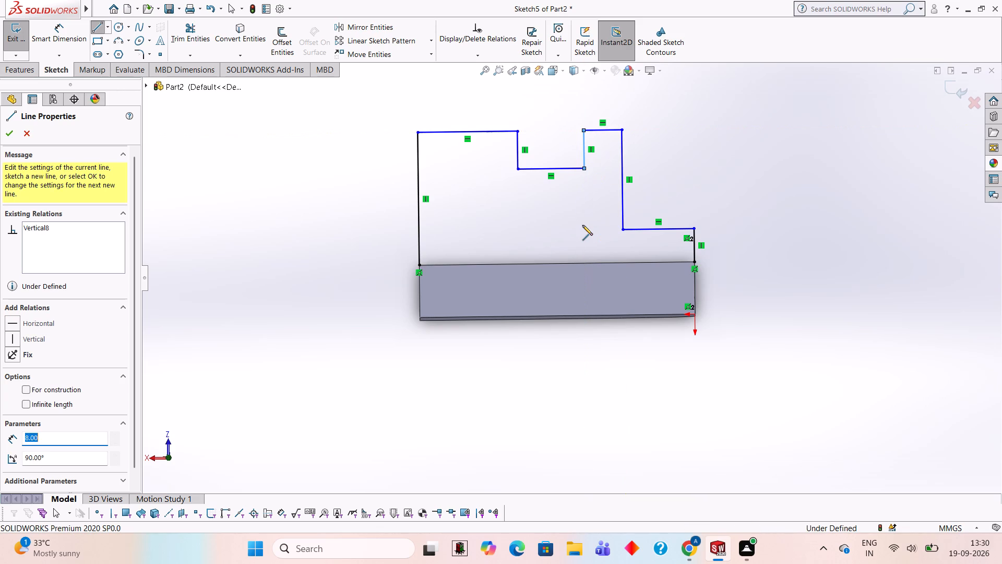
{"action": "key", "text": "Escape"}
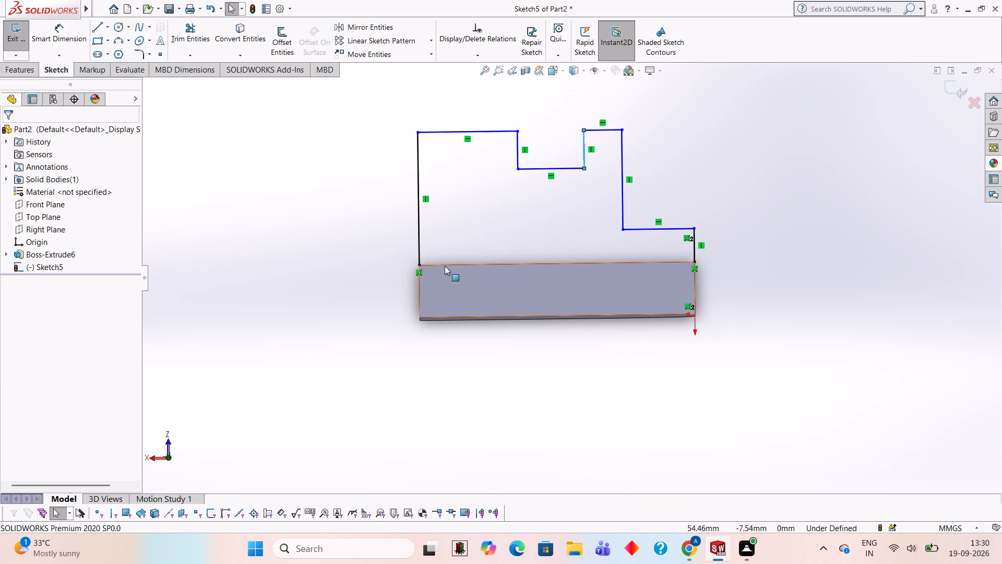
Close the upright's stepped profile with a 58 mm horizontal line joining its two open ends along the plate's edge.
{"action": "left_click", "coordinate": [98, 25]}
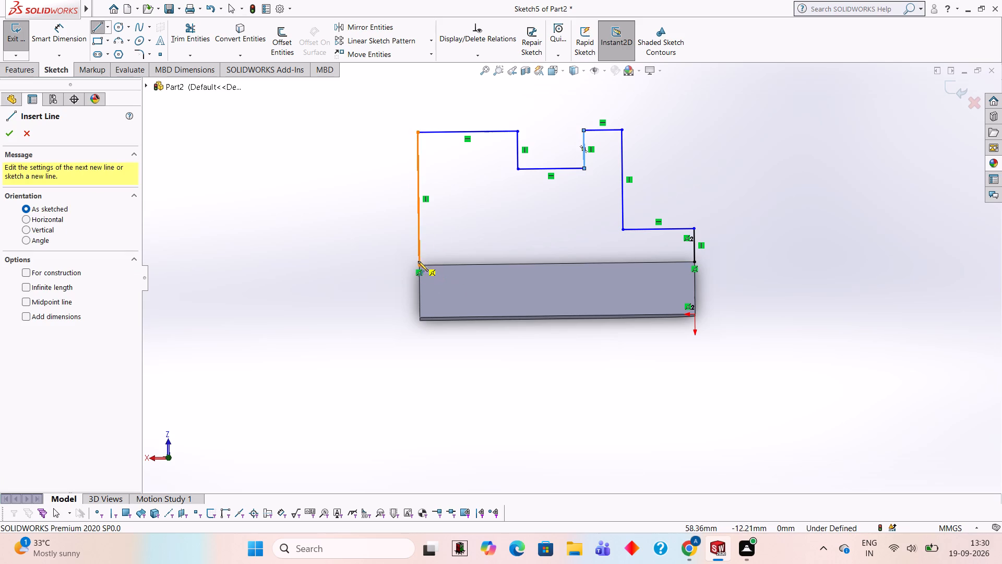
{"action": "left_click", "coordinate": [418, 264]}
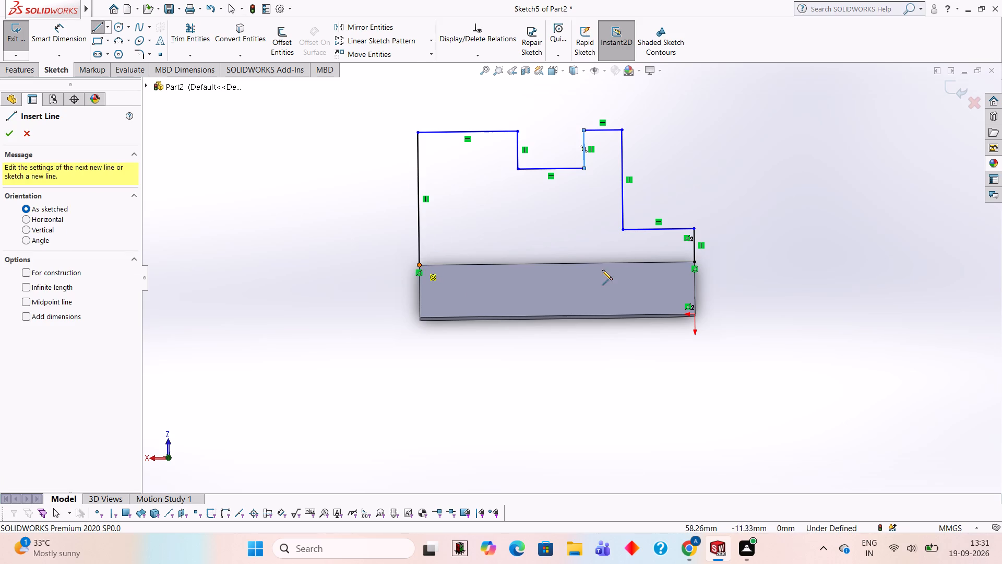
{"action": "left_click", "coordinate": [695, 260]}
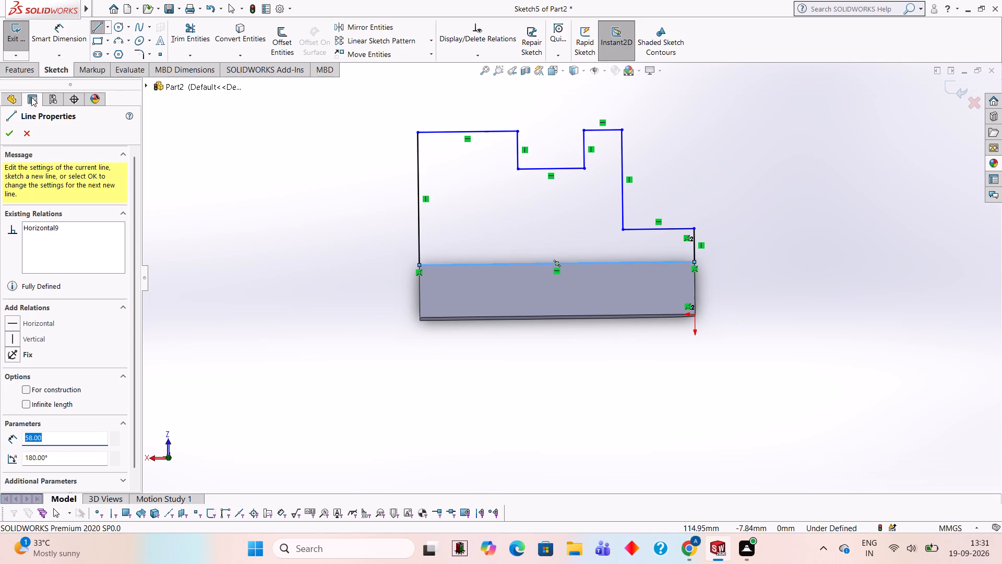
Extrude the closed stepped profile as a 12 mm blind boss in the reversed direction, merged with the plate.
{"action": "left_click", "coordinate": [34, 65]}
{"action": "left_click", "coordinate": [32, 44]}
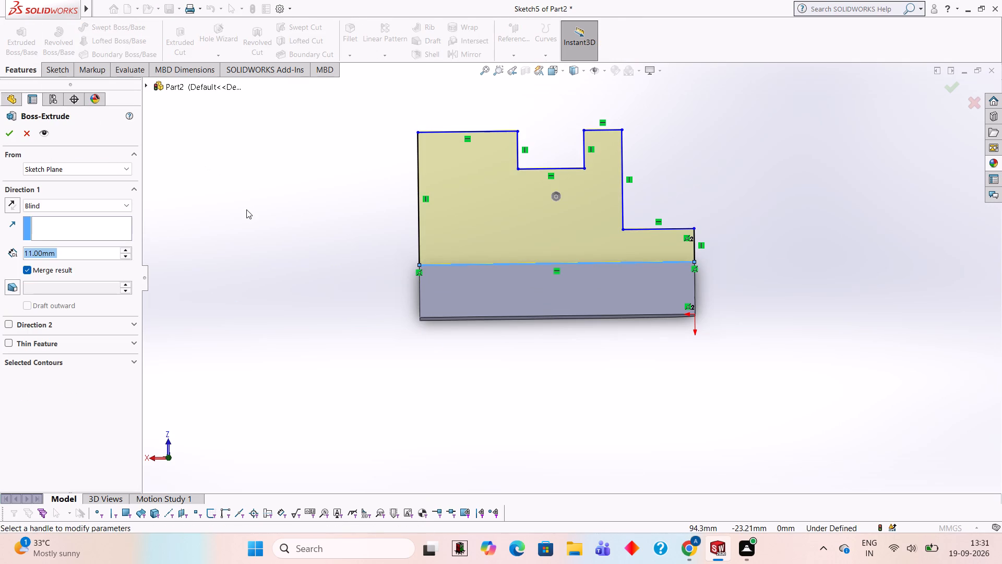
{"action": "middle_click_drag", "start_coordinate": [337, 281], "coordinate": [436, 199]}
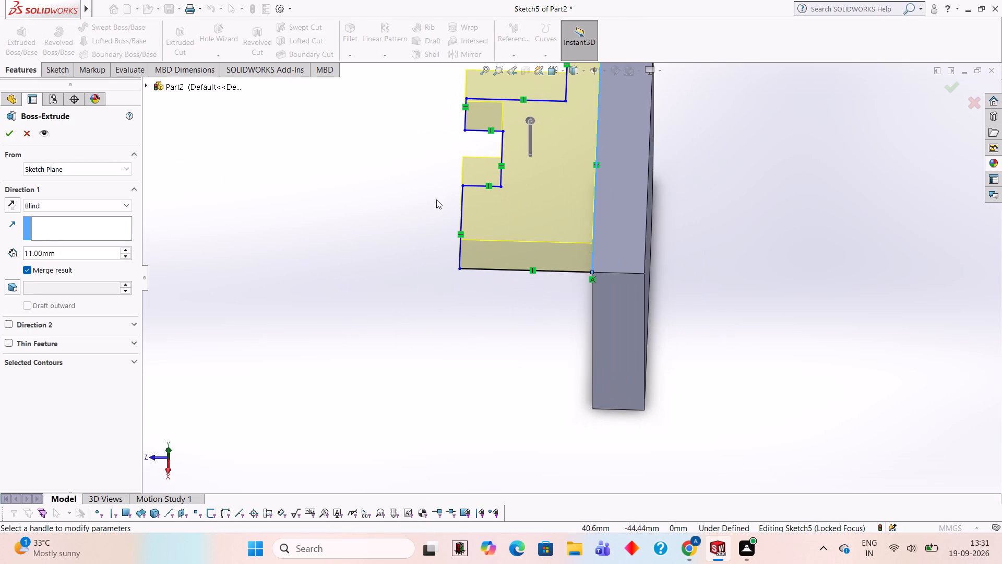
{"action": "left_click", "coordinate": [6, 204]}
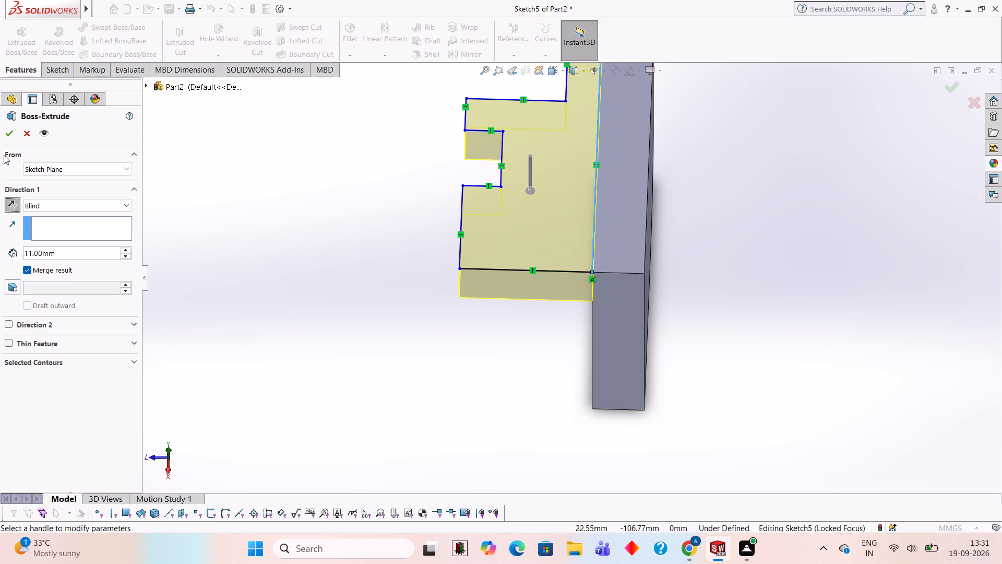
{"action": "left_click", "coordinate": [66, 254]}
{"action": "key", "text": "BackSpace"}
{"action": "key", "text": "BackSpace"}
{"action": "key", "text": "BackSpace"}
{"action": "key", "text": "BackSpace"}
{"action": "key", "text": "BackSpace"}
{"action": "key", "text": "BackSpace"}
{"action": "key", "text": "BackSpace"}
{"action": "key", "text": "BackSpace"}
{"action": "key", "text": "BackSpace"}
{"action": "key", "text": "BackSpace"}
{"action": "key", "text": "BackSpace"}
{"action": "key", "text": "BackSpace"}
{"action": "key", "text": "BackSpace"}
{"action": "key", "text": "BackSpace"}
{"action": "key", "text": "BackSpace"}
{"action": "key", "text": "BackSpace"}
{"action": "key", "text": "BackSpace"}
{"action": "key", "text": "BackSpace"}
{"action": "key", "text": "BackSpace"}
{"action": "type", "text": "12"}
{"action": "key", "text": "Return"}
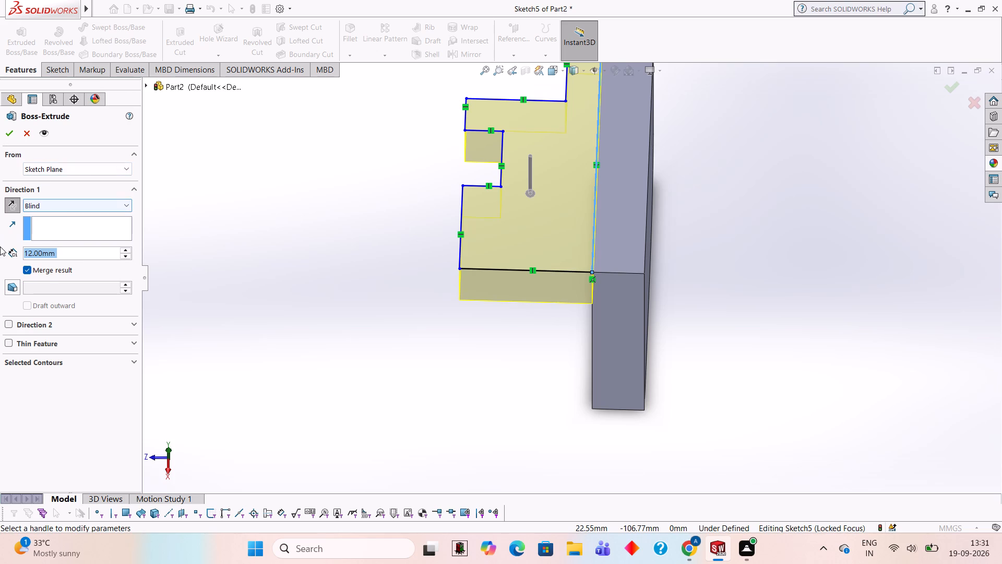
{"action": "left_click", "coordinate": [14, 132]}
Open a new sketch on the bracket's L-shaped side face at the full-height end of the upright.
{"action": "middle_click_drag", "start_coordinate": [288, 237], "coordinate": [390, 136]}
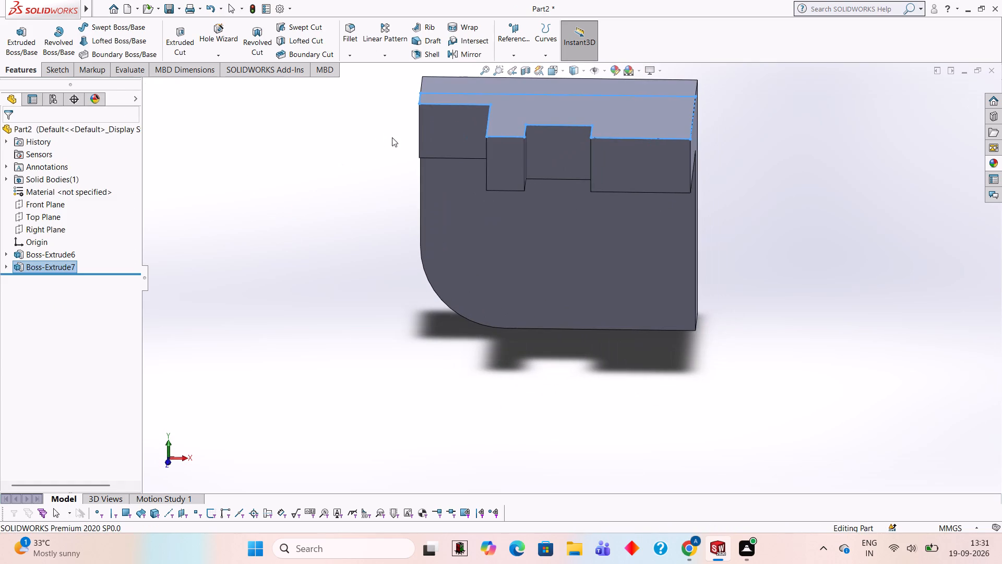
{"action": "middle_click_drag", "start_coordinate": [368, 319], "coordinate": [367, 171]}
{"action": "middle_click_drag", "start_coordinate": [309, 394], "coordinate": [302, 389]}
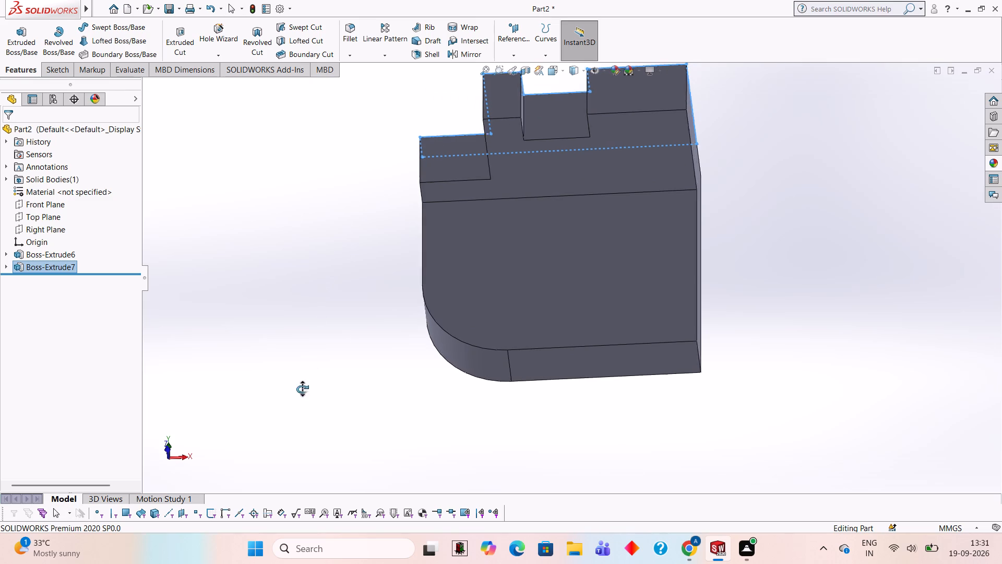
{"action": "middle_click_drag", "start_coordinate": [302, 389], "coordinate": [313, 273]}
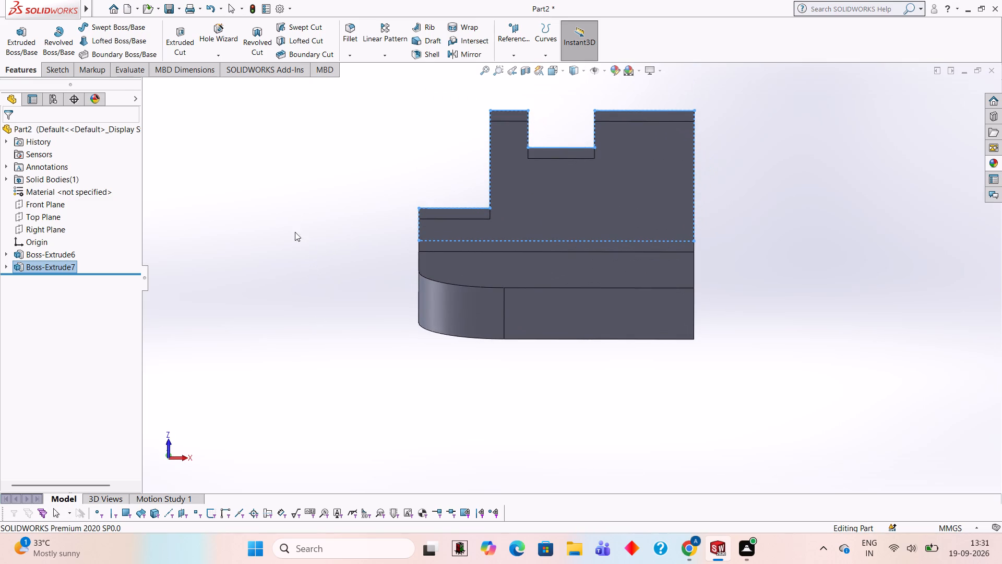
{"action": "left_click", "coordinate": [419, 169]}
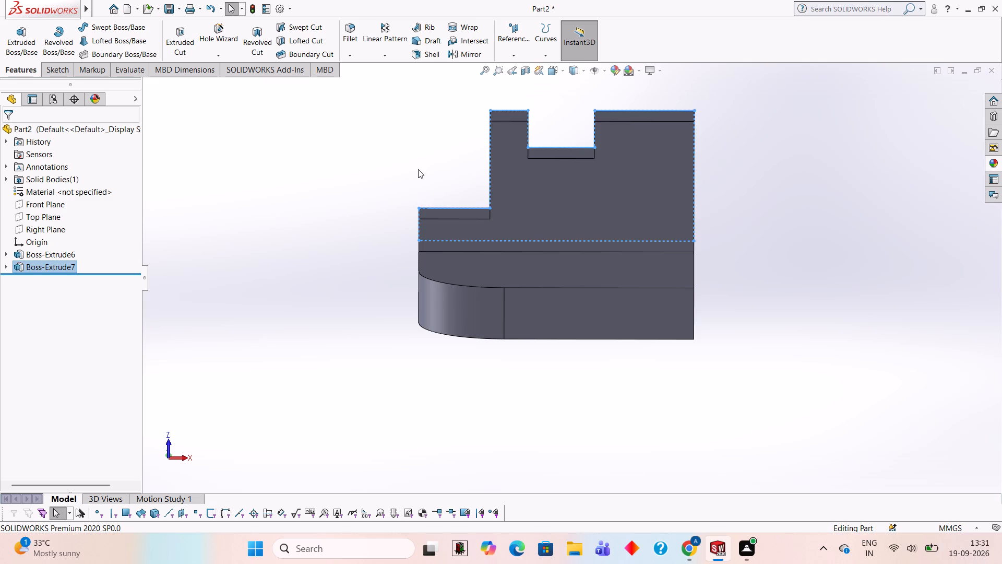
{"action": "middle_click_drag", "start_coordinate": [753, 202], "coordinate": [627, 385]}
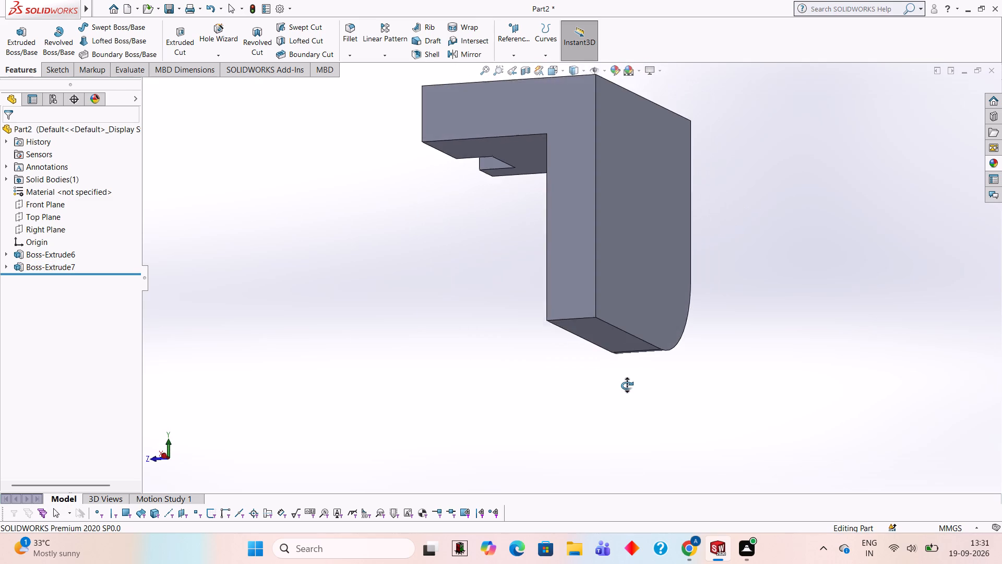
{"action": "middle_click_drag", "start_coordinate": [627, 385], "coordinate": [738, 334]}
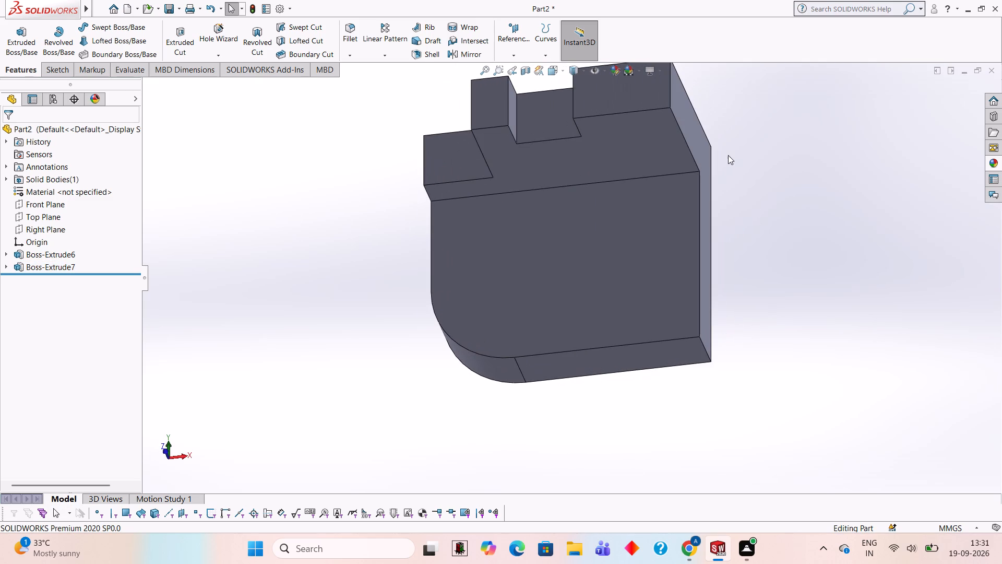
{"action": "left_click", "coordinate": [695, 154]}
{"action": "left_click", "coordinate": [742, 125]}
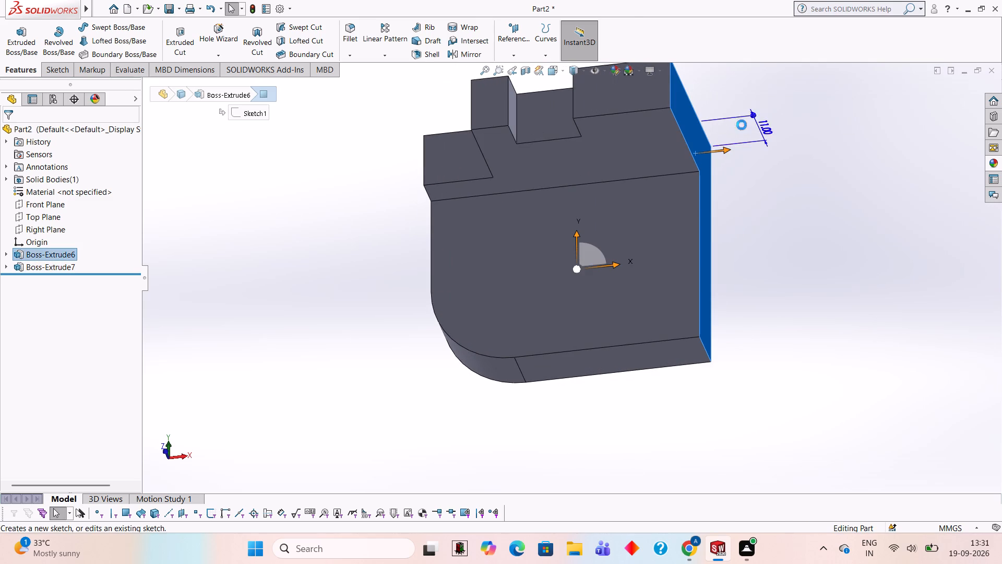
{"action": "key", "text": "ctrl+8"}
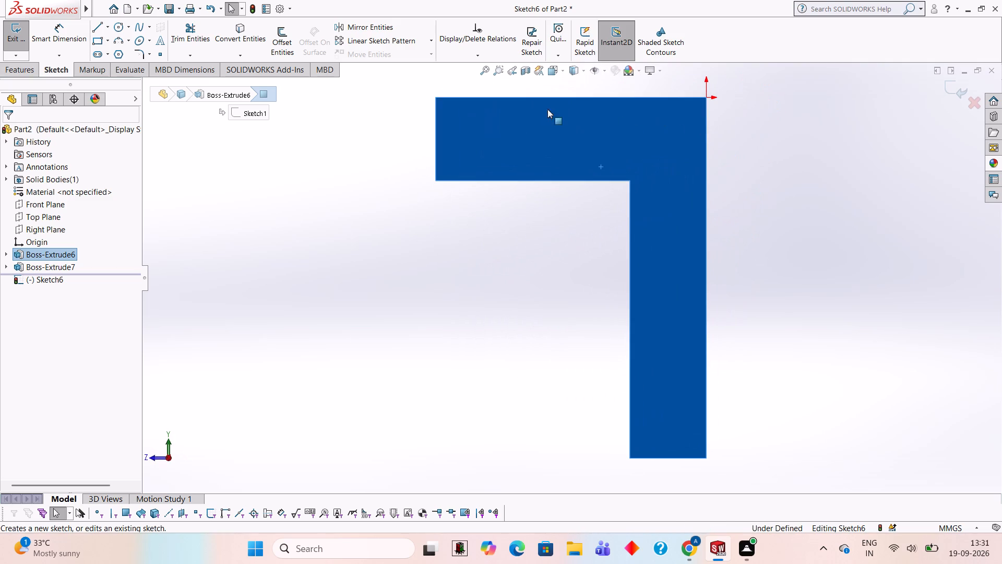
Sketch a right-triangle rib profile from the L's inner corner: 20 mm along the upright, 31 mm along the plate, closed by a sloping line.
{"action": "left_click", "coordinate": [99, 21]}
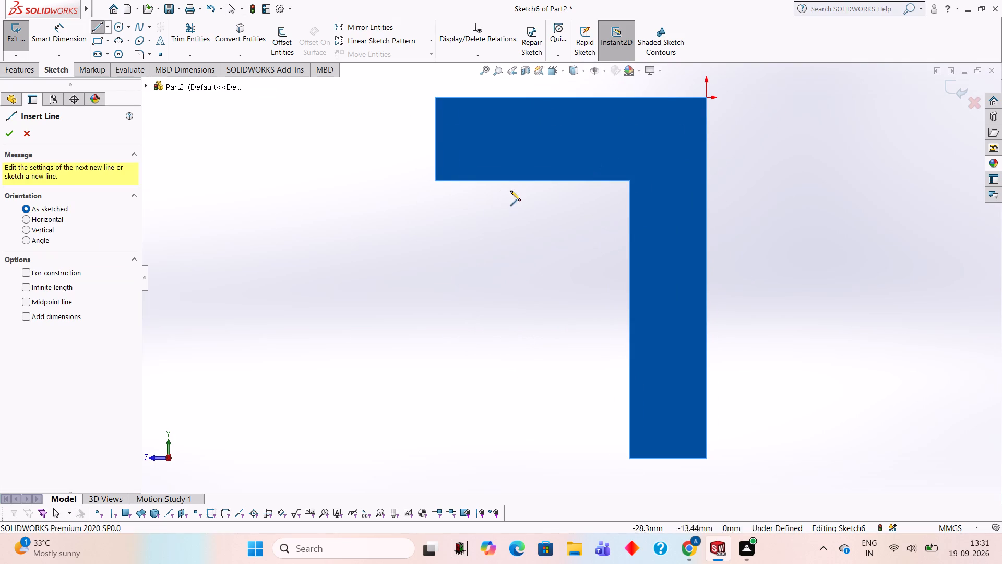
{"action": "left_click", "coordinate": [629, 179]}
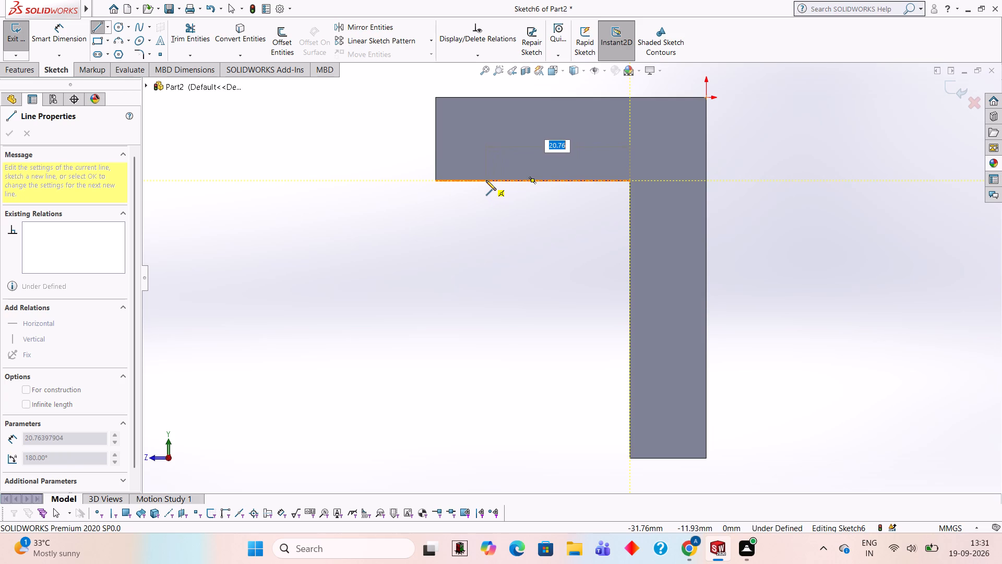
{"action": "type", "text": "20"}
{"action": "key", "text": "Return"}
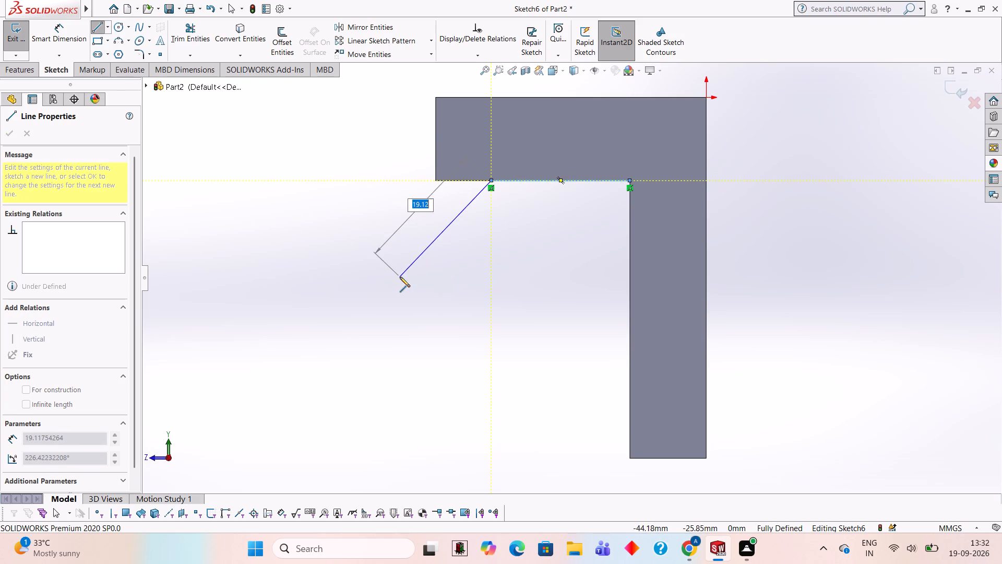
{"action": "key", "text": "Escape"}
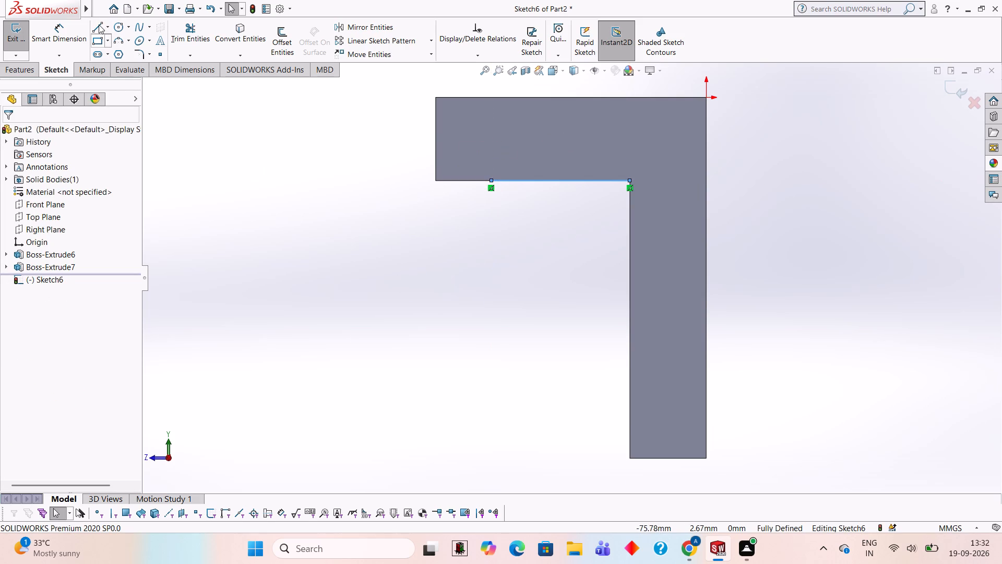
{"action": "left_click", "coordinate": [99, 25]}
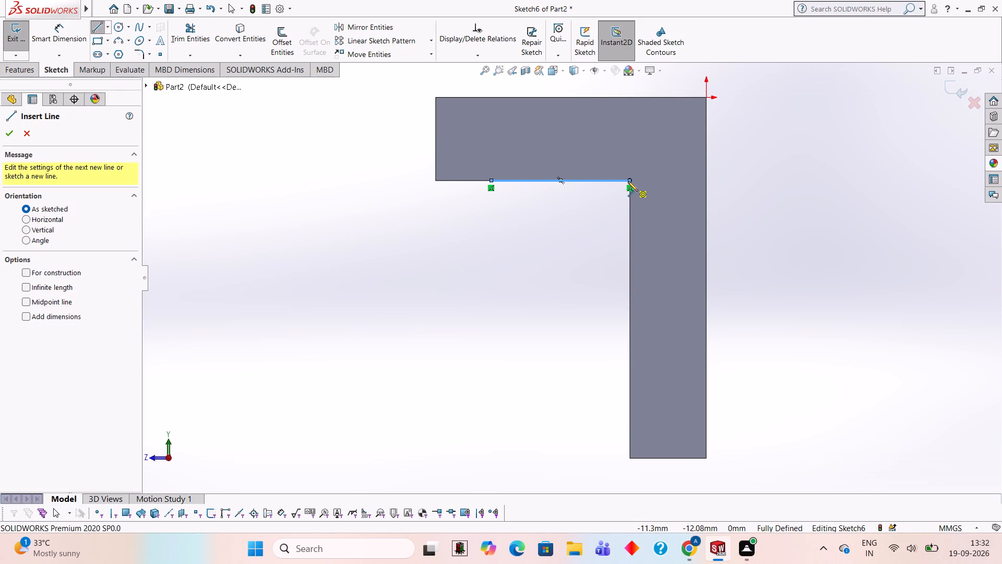
{"action": "left_click", "coordinate": [629, 179]}
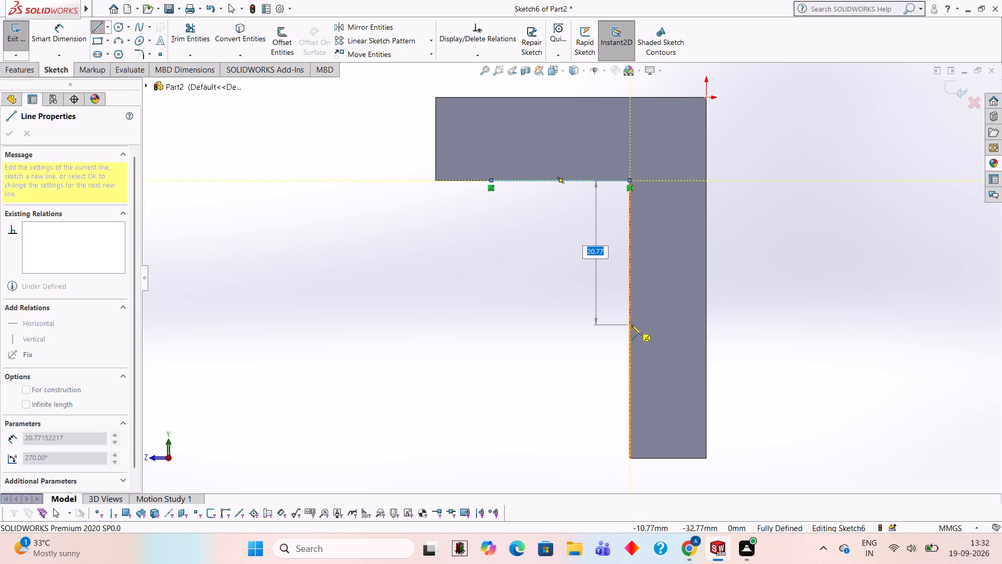
{"action": "key", "text": "2"}
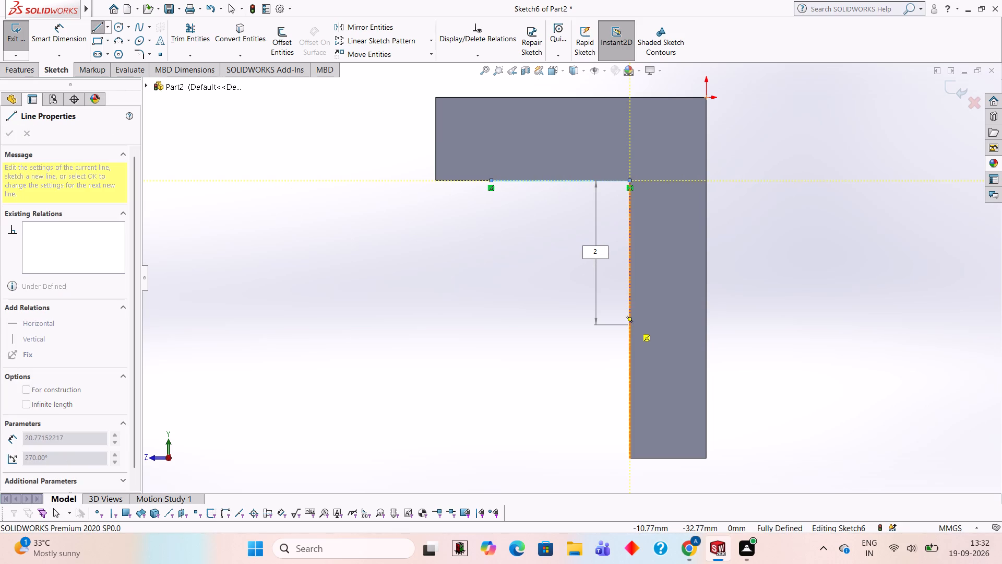
{"action": "key", "text": "BackSpace"}
{"action": "type", "text": "31"}
{"action": "key", "text": "Return"}
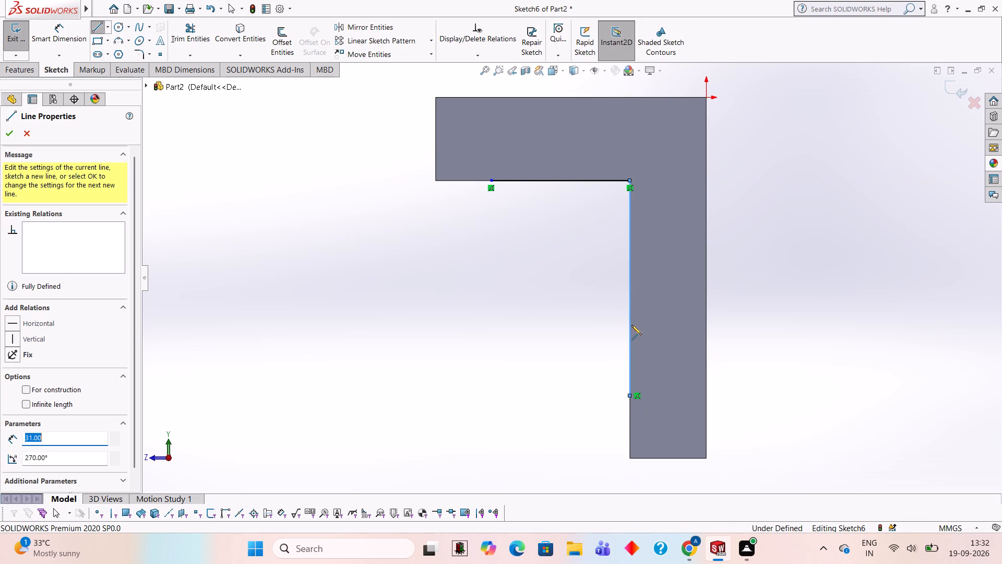
{"action": "left_click", "coordinate": [491, 179]}
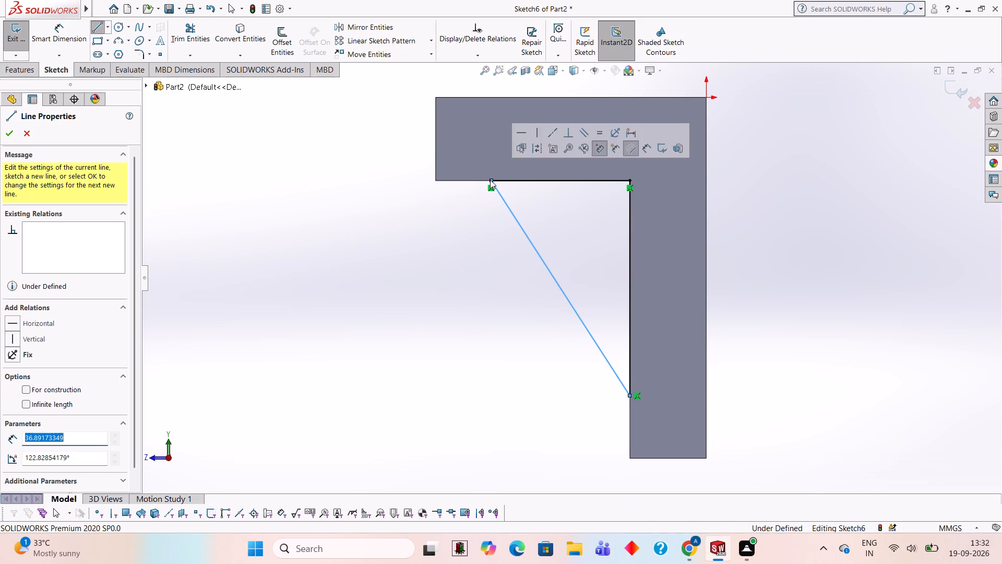
{"action": "key", "text": "Escape"}
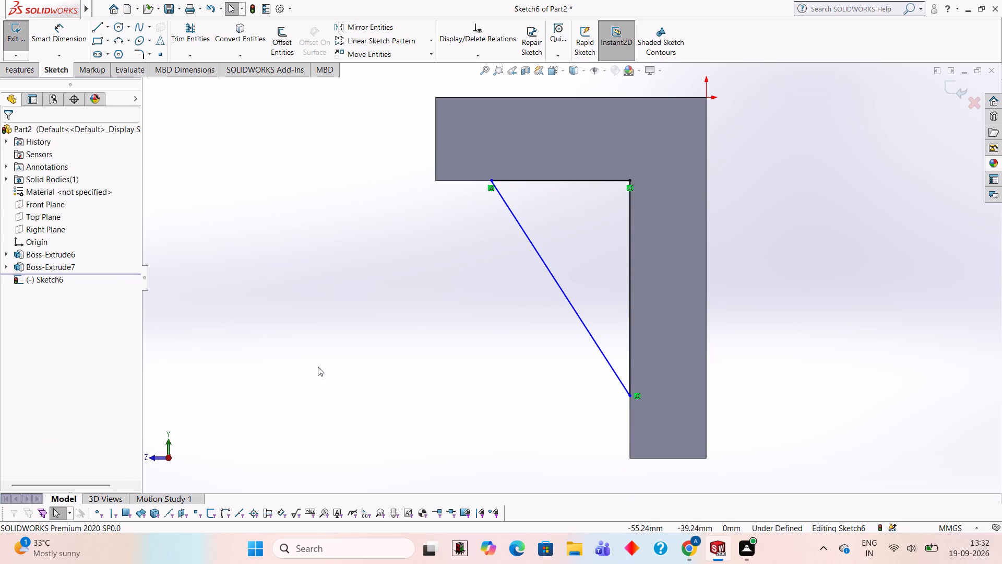
Extrude the triangular rib profile as an 11 mm blind boss, reversed inward across the bracket and merged with it.
{"action": "left_click", "coordinate": [30, 73]}
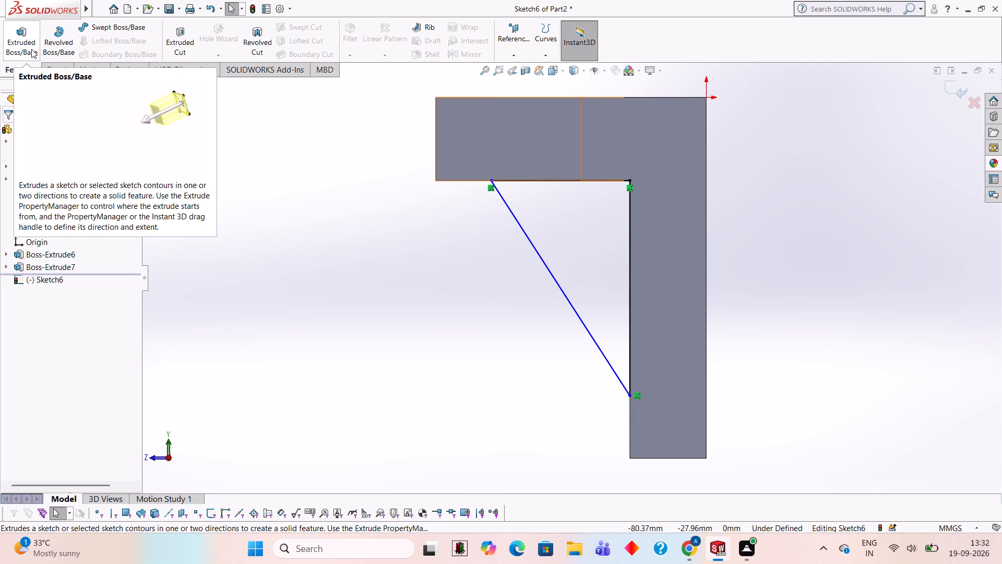
{"action": "left_click", "coordinate": [31, 49]}
{"action": "scroll", "coordinate": [270, 295], "scroll_direction": "down", "scroll_amount": 1}
{"action": "middle_click_drag", "start_coordinate": [273, 299], "coordinate": [407, 166]}
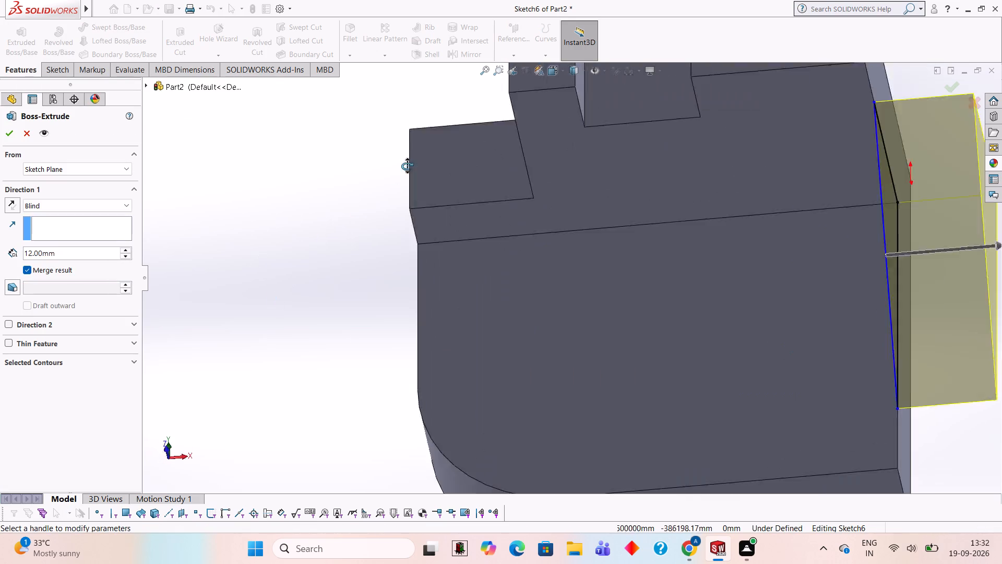
{"action": "middle_click_drag", "start_coordinate": [407, 166], "coordinate": [395, 158]}
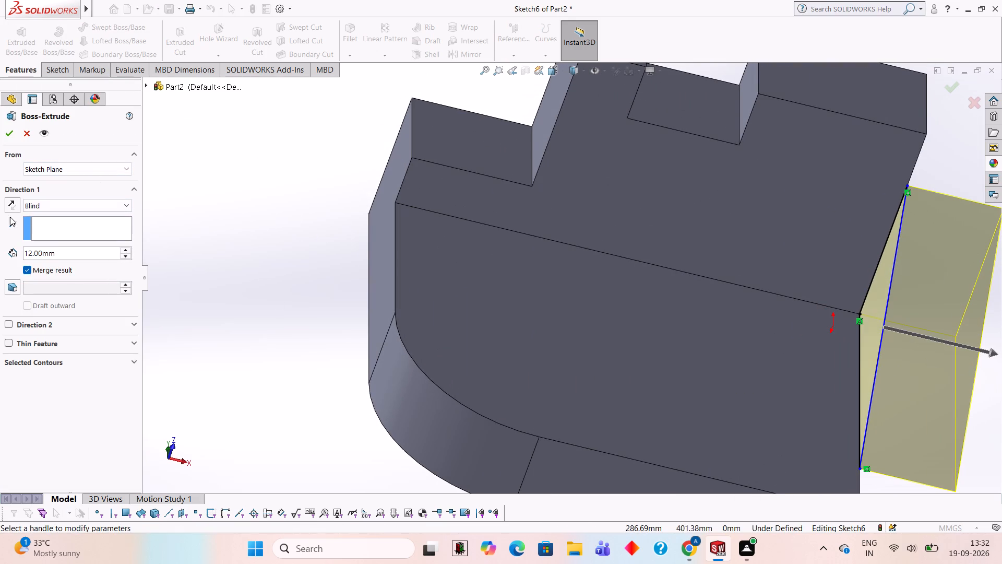
{"action": "left_click", "coordinate": [14, 206]}
{"action": "left_click", "coordinate": [72, 256]}
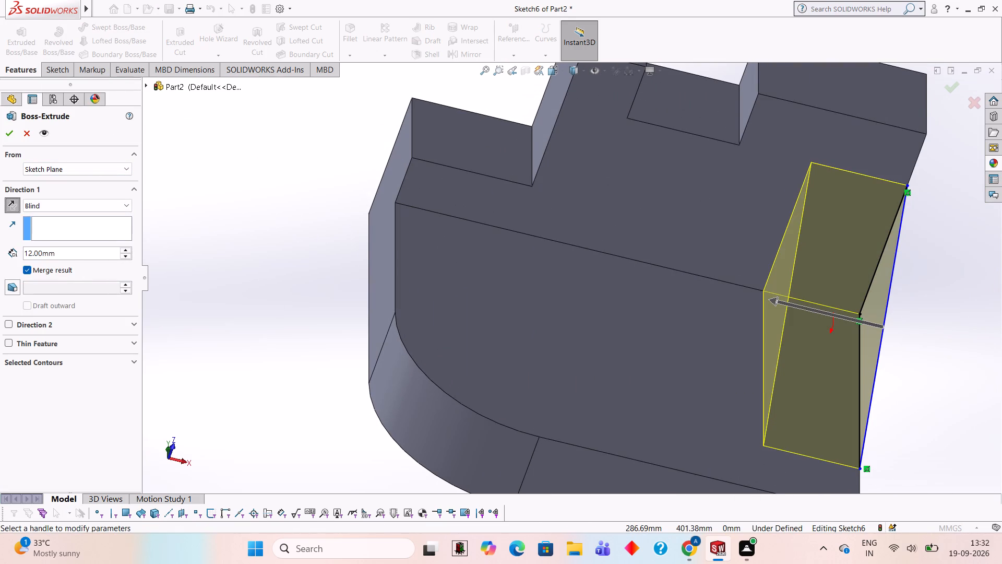
{"action": "key", "text": "BackSpace"}
{"action": "key", "text": "BackSpace"}
{"action": "key", "text": "BackSpace"}
{"action": "key", "text": "BackSpace"}
{"action": "key", "text": "BackSpace"}
{"action": "key", "text": "BackSpace"}
{"action": "key", "text": "BackSpace"}
{"action": "key", "text": "BackSpace"}
{"action": "key", "text": "BackSpace"}
{"action": "key", "text": "BackSpace"}
{"action": "key", "text": "BackSpace"}
{"action": "key", "text": "BackSpace"}
{"action": "key", "text": "BackSpace"}
{"action": "key", "text": "BackSpace"}
{"action": "key", "text": "BackSpace"}
{"action": "key", "text": "BackSpace"}
{"action": "key", "text": "BackSpace"}
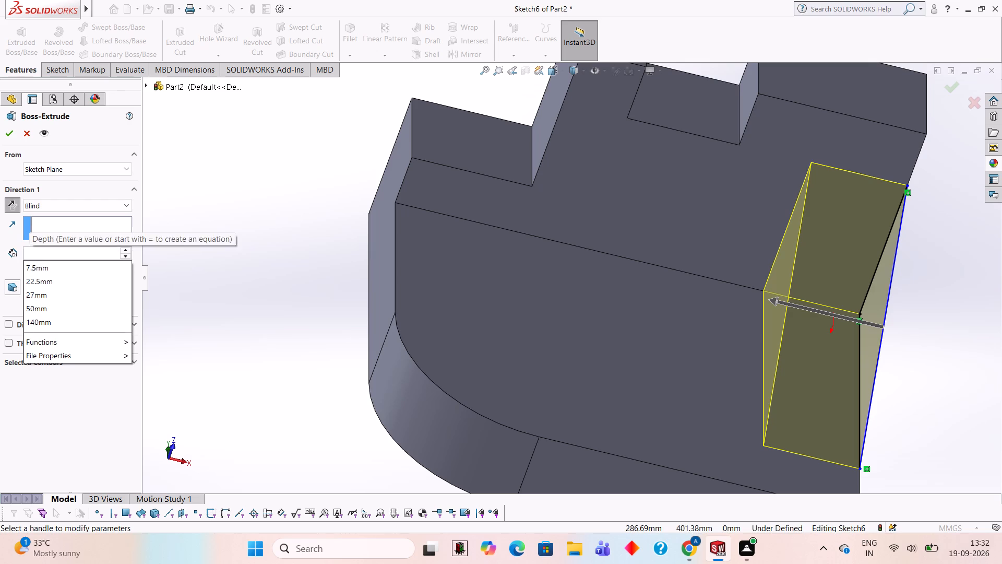
{"action": "type", "text": "11"}
{"action": "key", "text": "Return"}
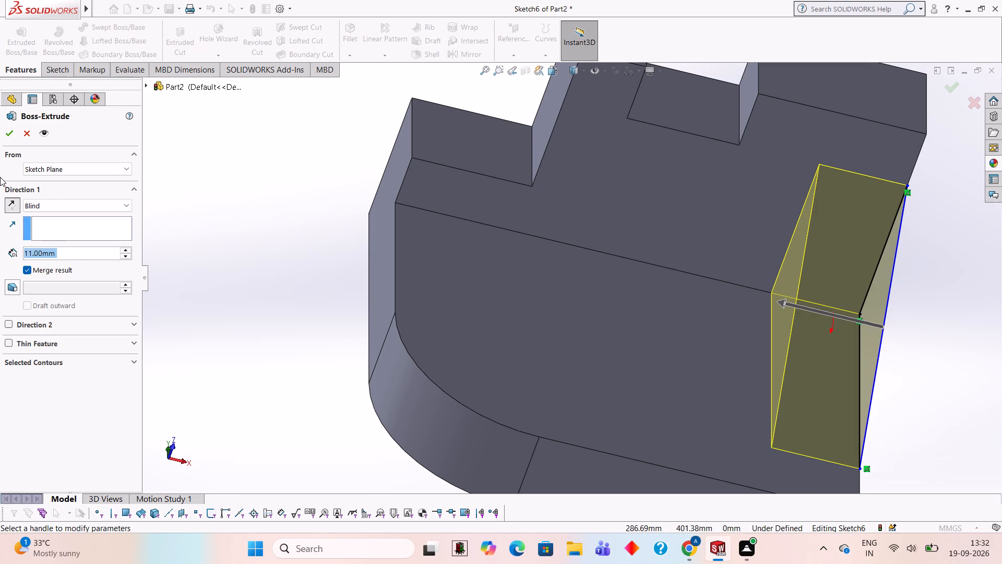
{"action": "left_click", "coordinate": [11, 138]}
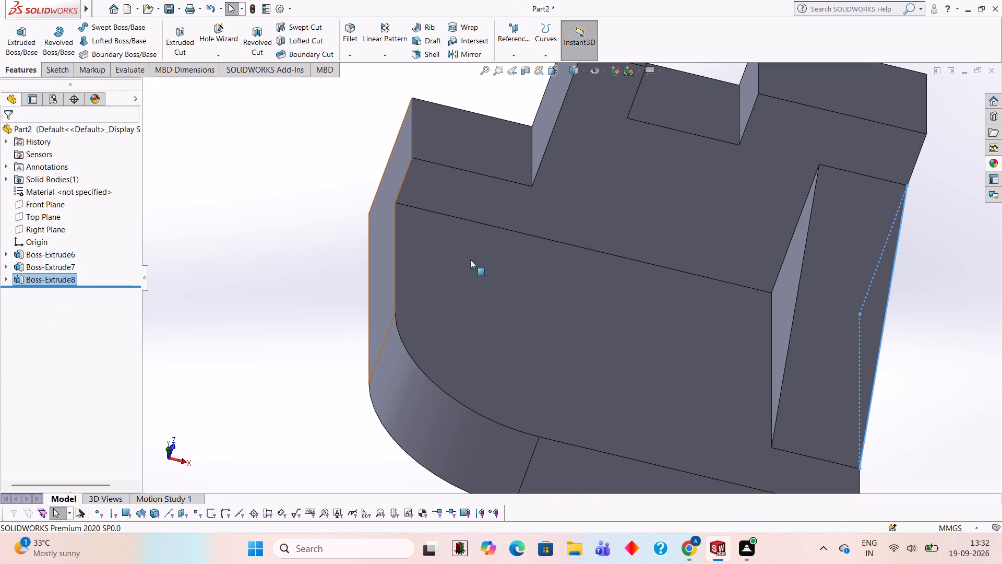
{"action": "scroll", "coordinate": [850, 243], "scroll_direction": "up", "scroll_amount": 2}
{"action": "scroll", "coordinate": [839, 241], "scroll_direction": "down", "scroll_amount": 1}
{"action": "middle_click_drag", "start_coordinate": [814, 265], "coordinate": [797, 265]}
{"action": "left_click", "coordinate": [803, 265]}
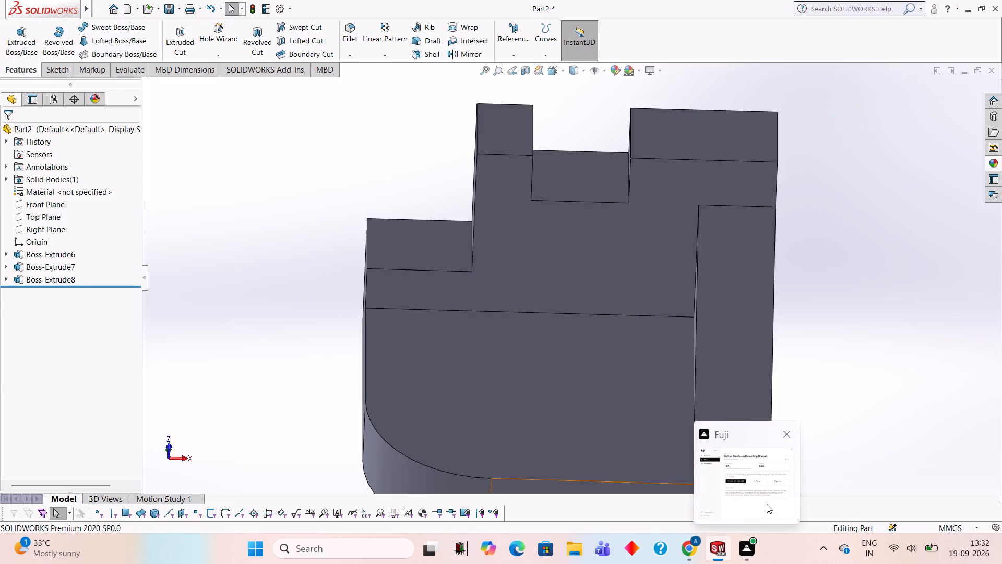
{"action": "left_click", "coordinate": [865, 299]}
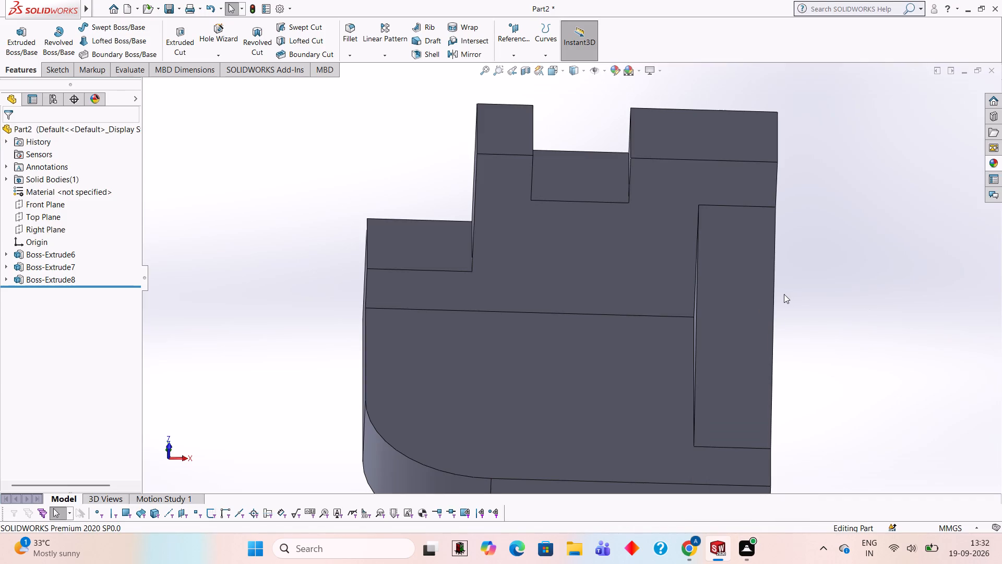
Examine the bracket's base plate, notched upright and triangular rib from several angles.
{"action": "middle_click_drag", "start_coordinate": [801, 307], "coordinate": [817, 209]}
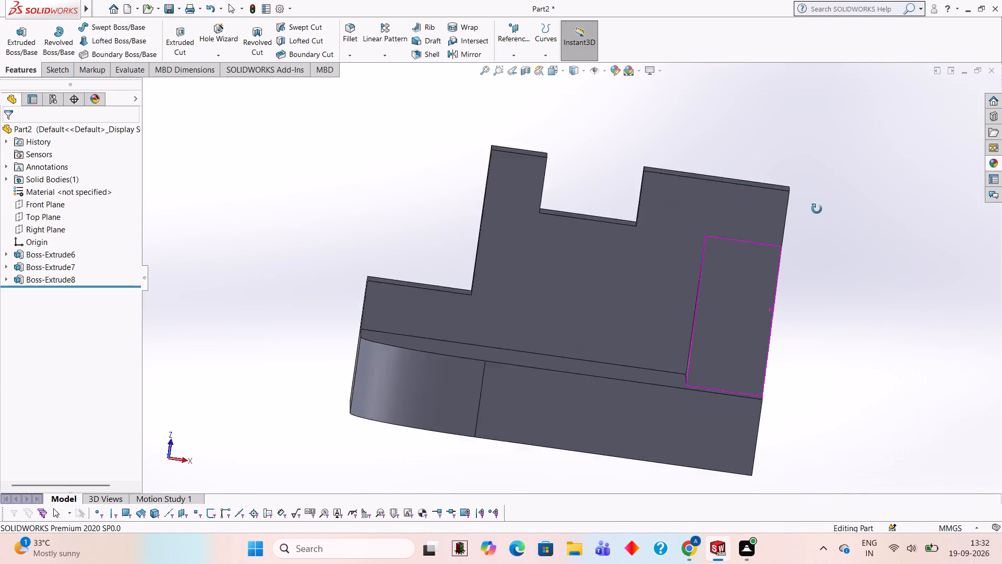
{"action": "middle_click_drag", "start_coordinate": [817, 209], "coordinate": [825, 323]}
{"action": "middle_click_drag", "start_coordinate": [825, 323], "coordinate": [816, 320]}
{"action": "middle_click", "coordinate": [814, 319]}
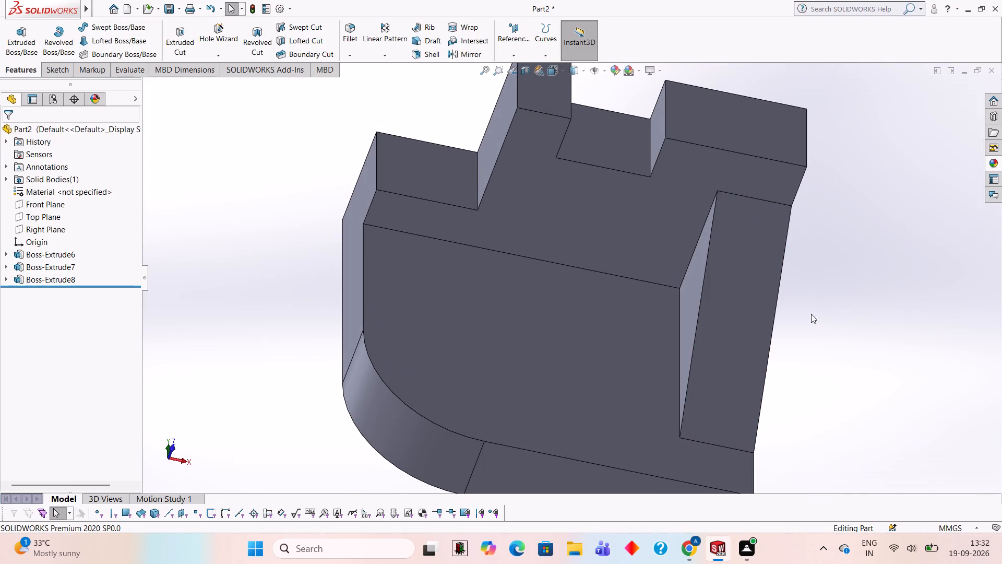
{"action": "middle_click_drag", "start_coordinate": [811, 308], "coordinate": [804, 292]}
{"action": "left_click", "coordinate": [847, 257]}
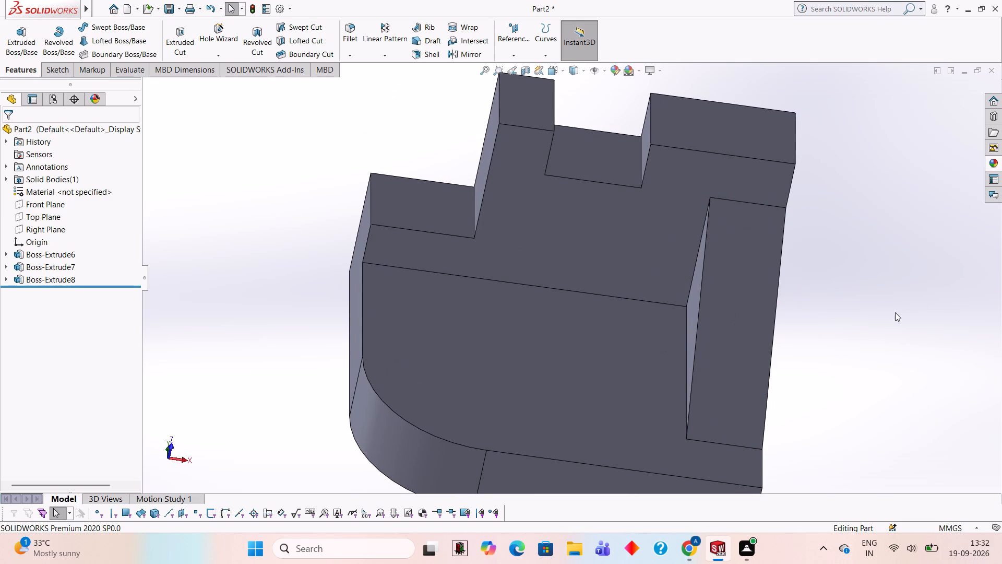
{"action": "middle_click_drag", "start_coordinate": [897, 316], "coordinate": [889, 313]}
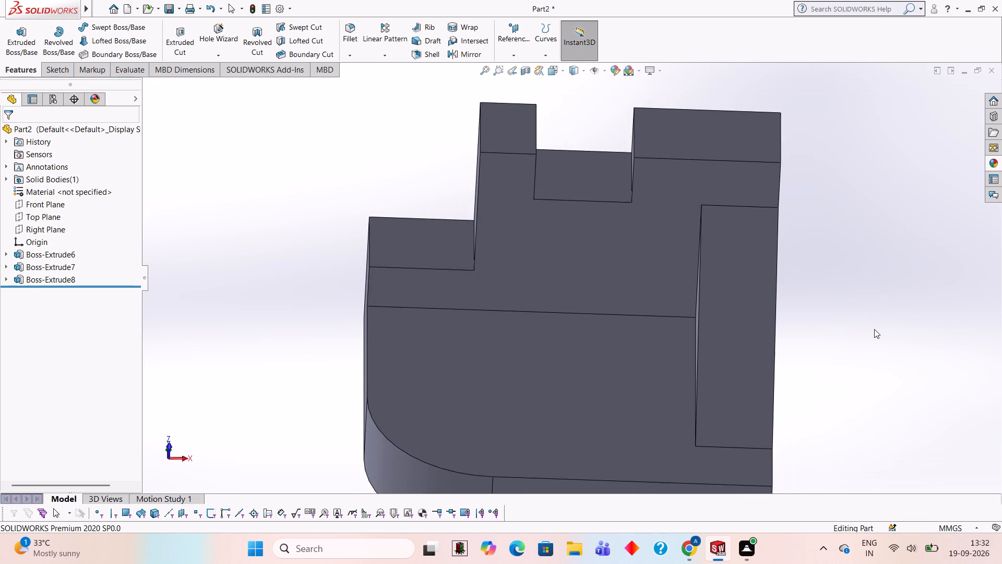
{"action": "scroll", "coordinate": [874, 330], "scroll_direction": "up", "scroll_amount": 1}
{"action": "scroll", "coordinate": [857, 352], "scroll_direction": "down", "scroll_amount": 1}
{"action": "scroll", "coordinate": [271, 469], "scroll_direction": "up", "scroll_amount": 1}
{"action": "scroll", "coordinate": [271, 469], "scroll_direction": "down", "scroll_amount": 1}
{"action": "scroll", "coordinate": [843, 181], "scroll_direction": "up", "scroll_amount": 1}
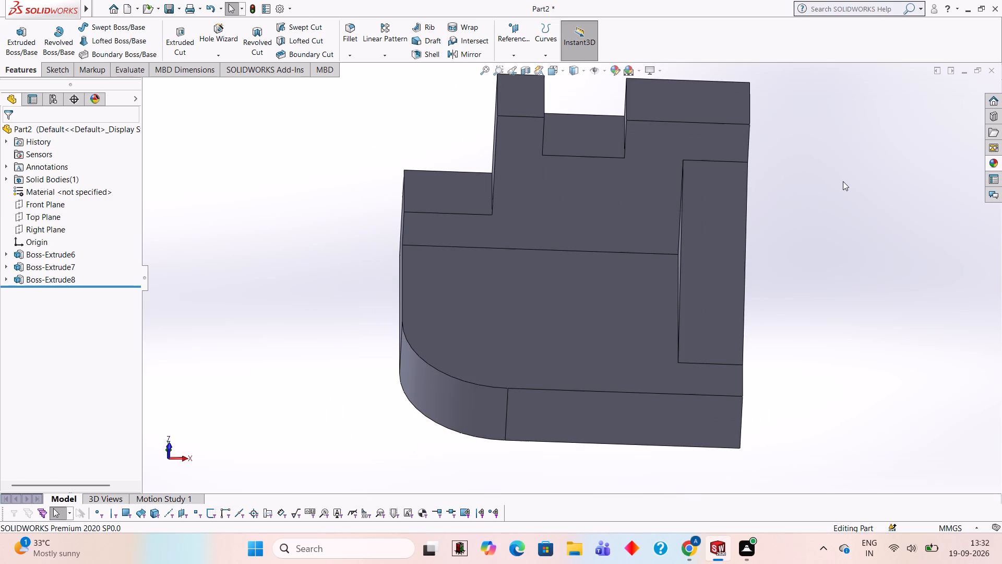
{"action": "left_click", "coordinate": [843, 181]}
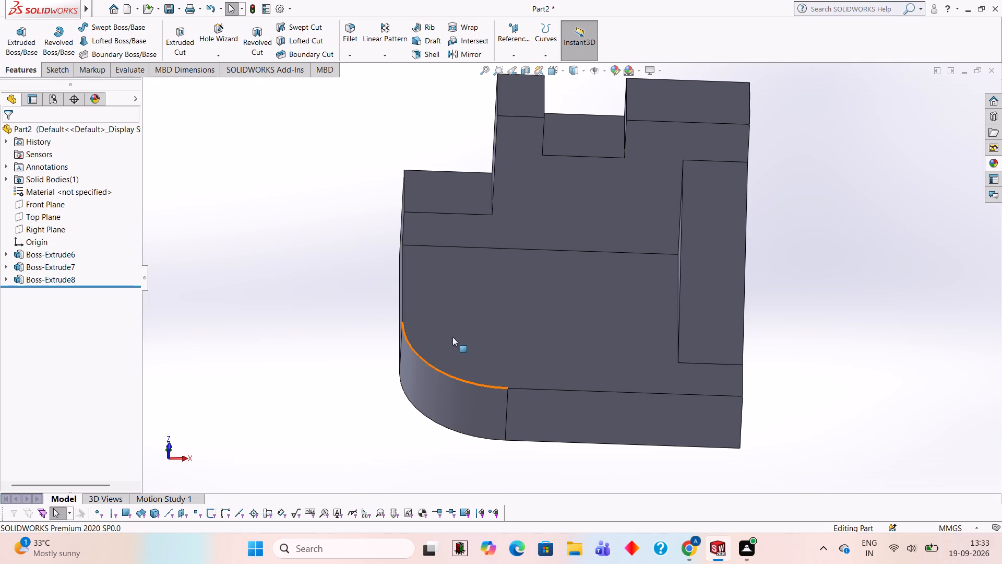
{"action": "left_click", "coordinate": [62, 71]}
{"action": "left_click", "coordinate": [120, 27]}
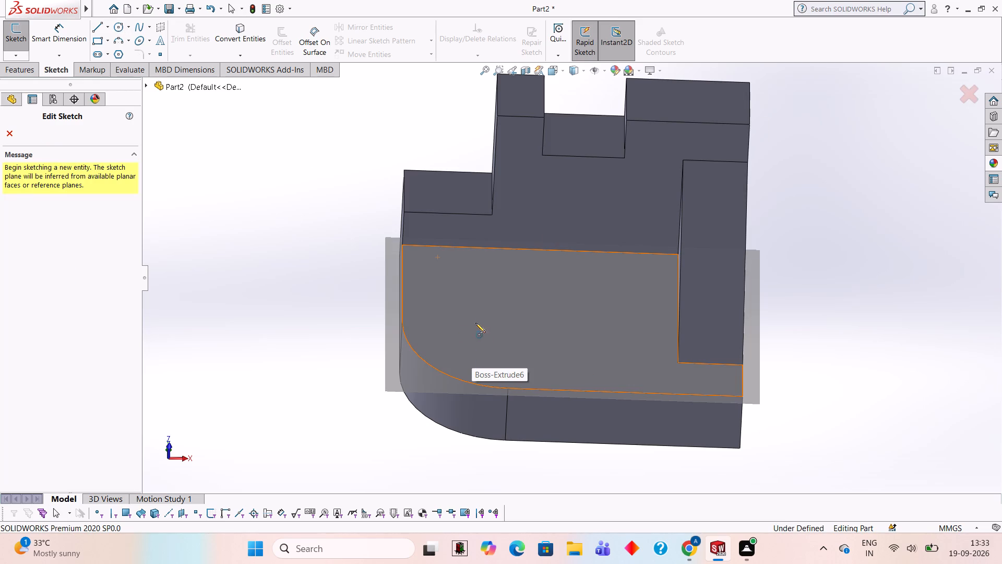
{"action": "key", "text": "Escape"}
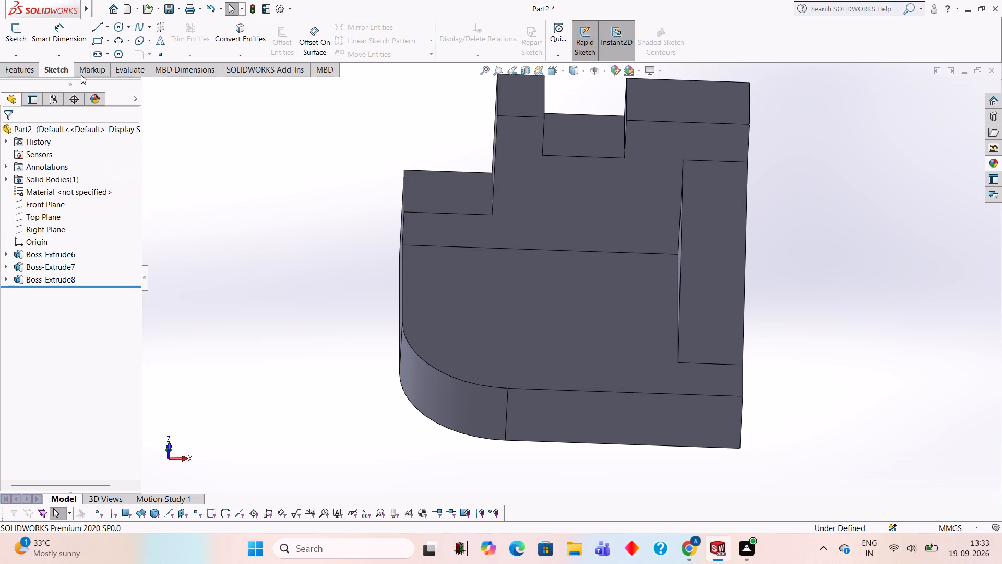
Open a new sketch on the base plate's upper face and view it face-on.
{"action": "left_click", "coordinate": [528, 342]}
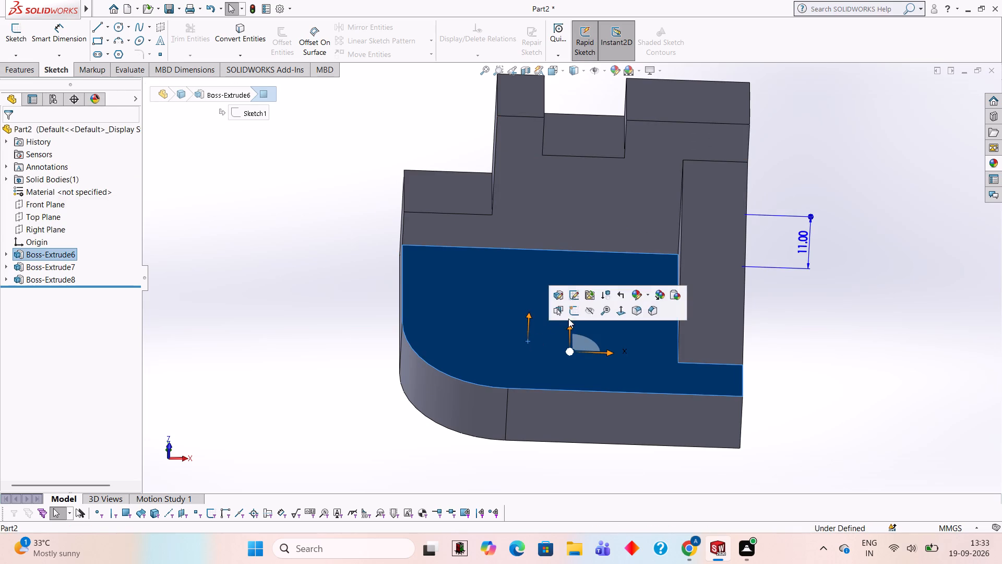
{"action": "left_click", "coordinate": [571, 309]}
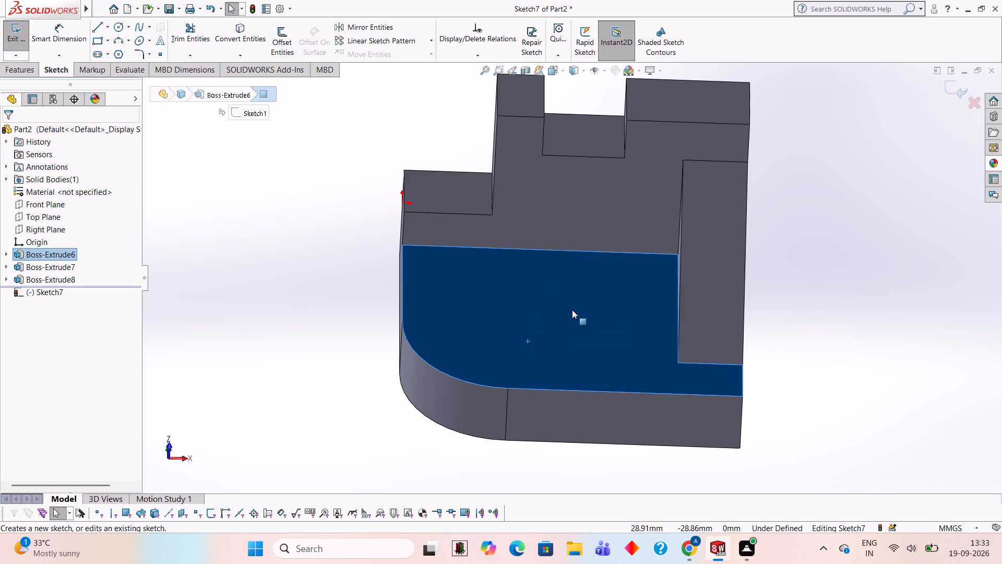
{"action": "key", "text": "ctrl+8"}
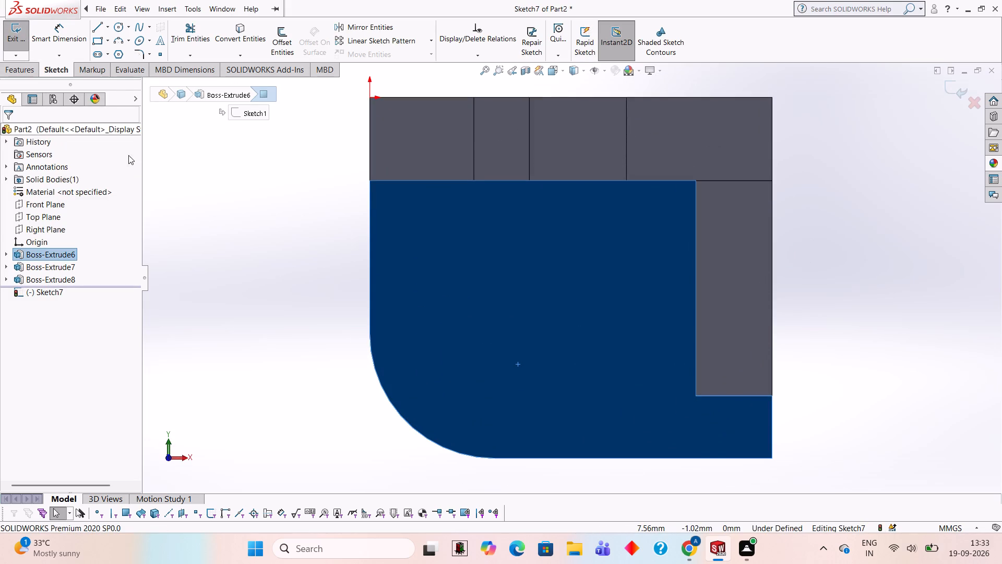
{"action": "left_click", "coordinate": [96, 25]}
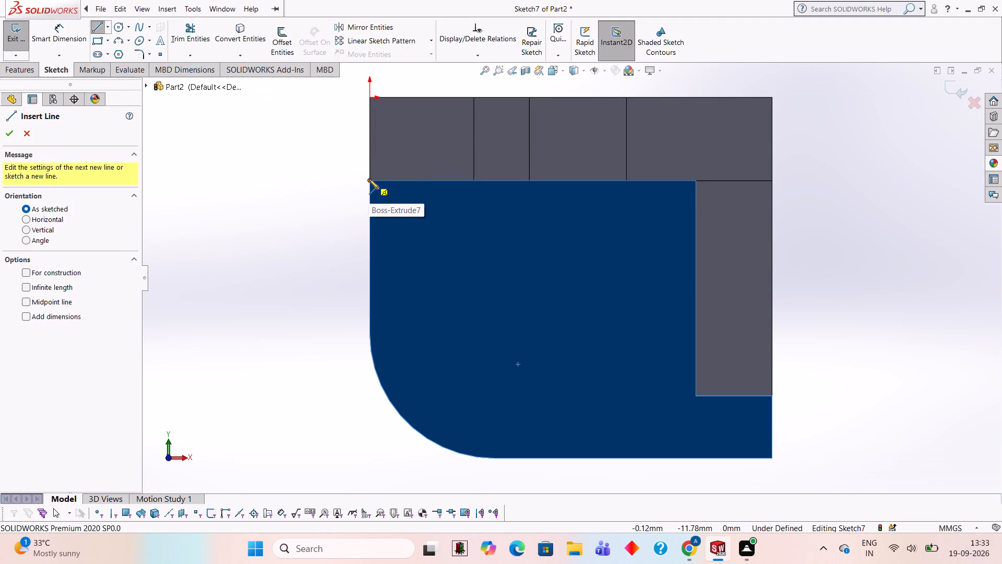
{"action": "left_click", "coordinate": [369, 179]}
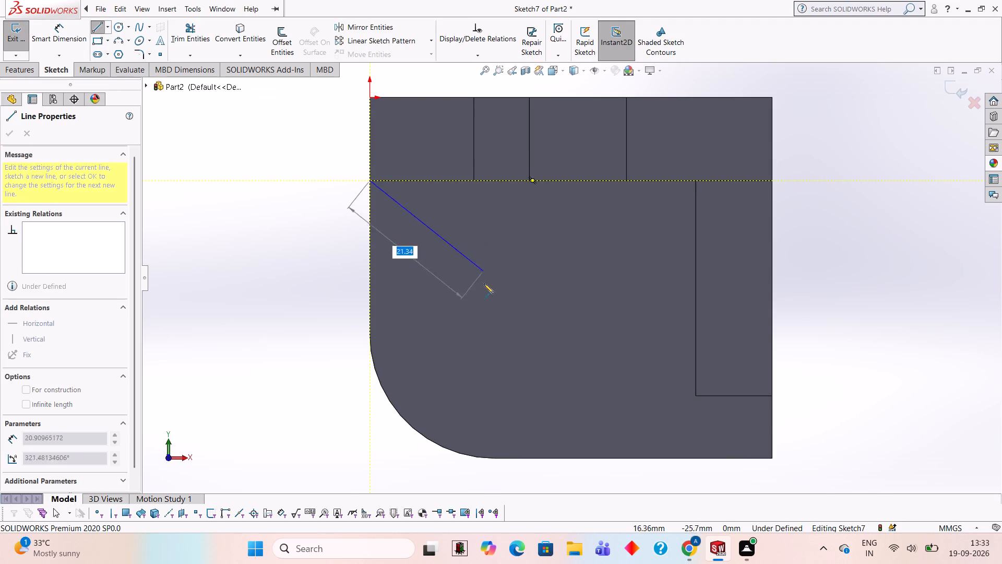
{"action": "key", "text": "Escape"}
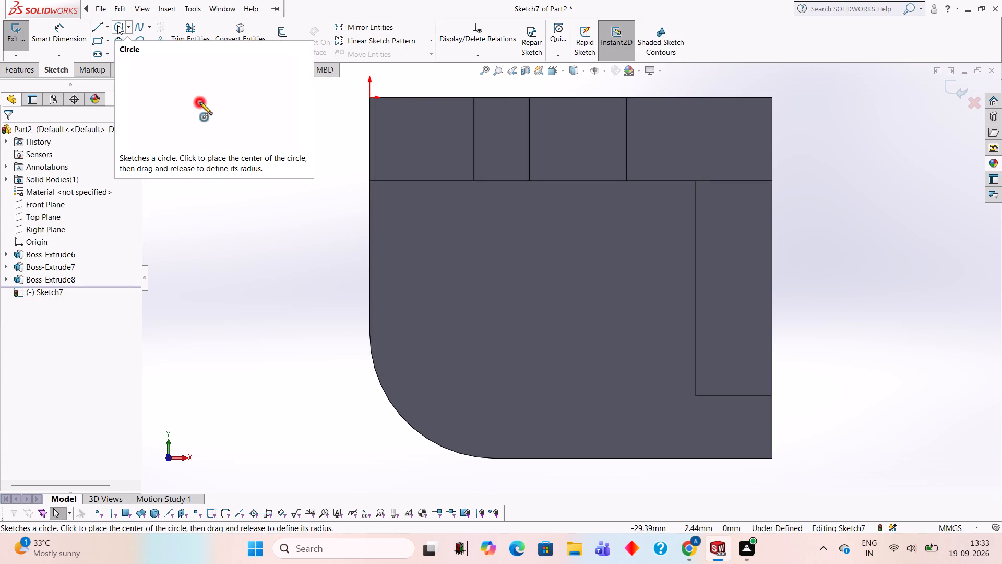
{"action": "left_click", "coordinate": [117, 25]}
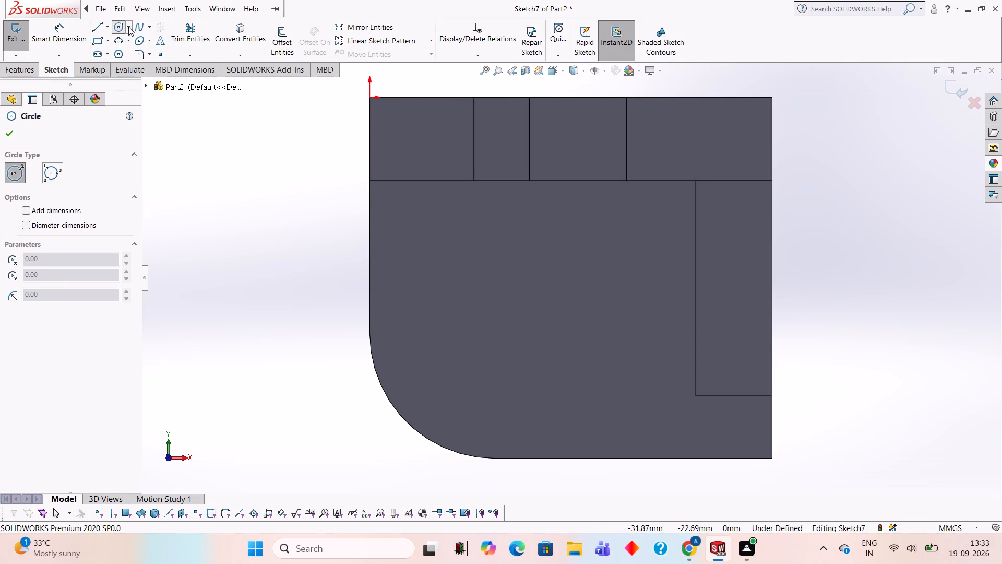
Sketch an 18 mm line along the upright's base from the plate's side edge, continued by a perpendicular 40 mm line to the plate's front edge.
{"action": "left_click", "coordinate": [100, 25]}
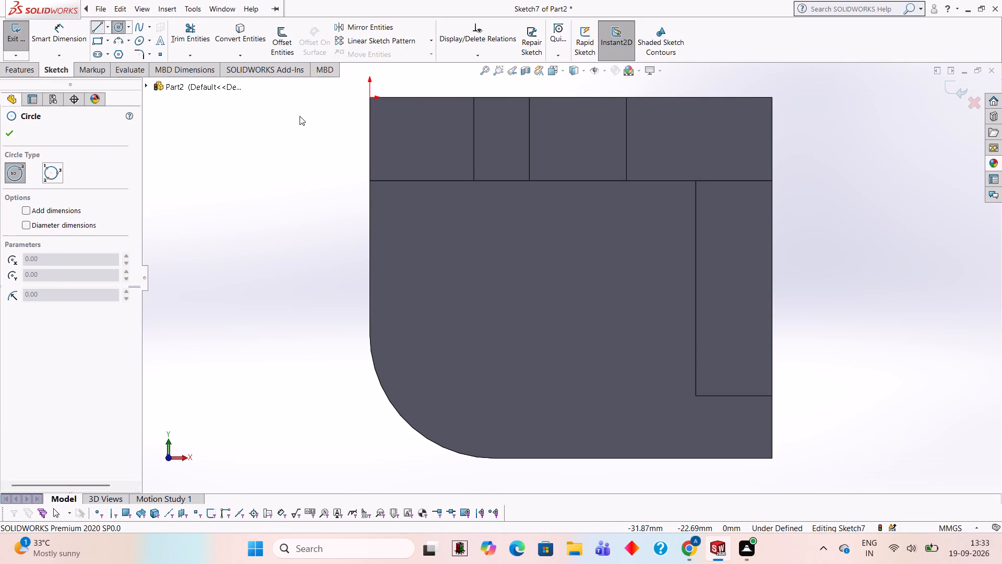
{"action": "left_click", "coordinate": [371, 179]}
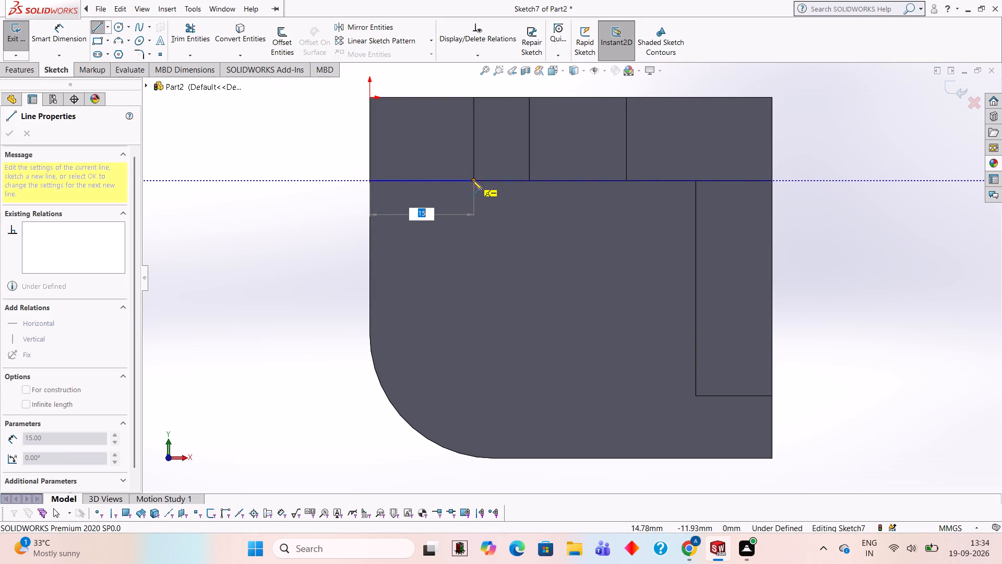
{"action": "type", "text": "18"}
{"action": "key", "text": "Return"}
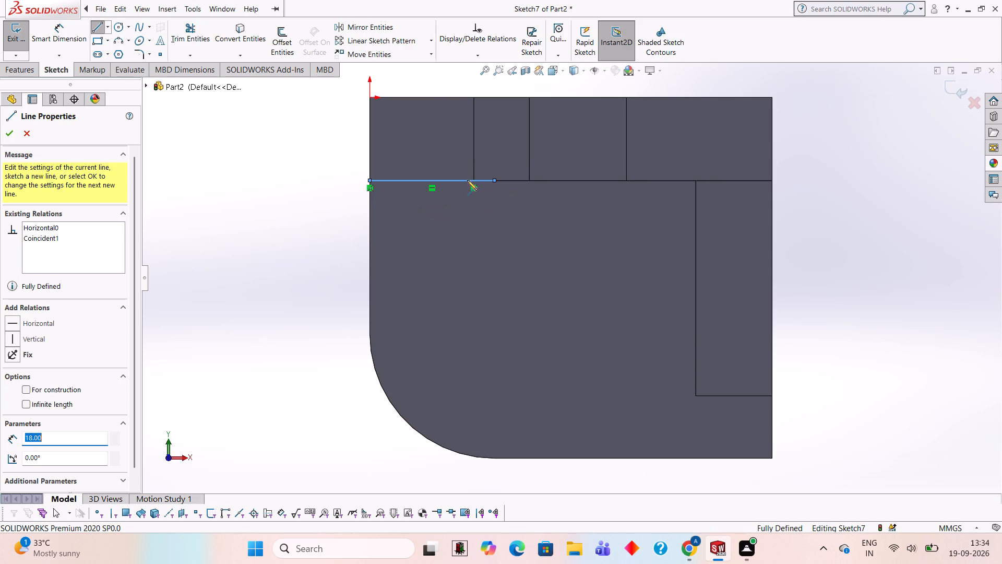
{"action": "left_click", "coordinate": [494, 459]}
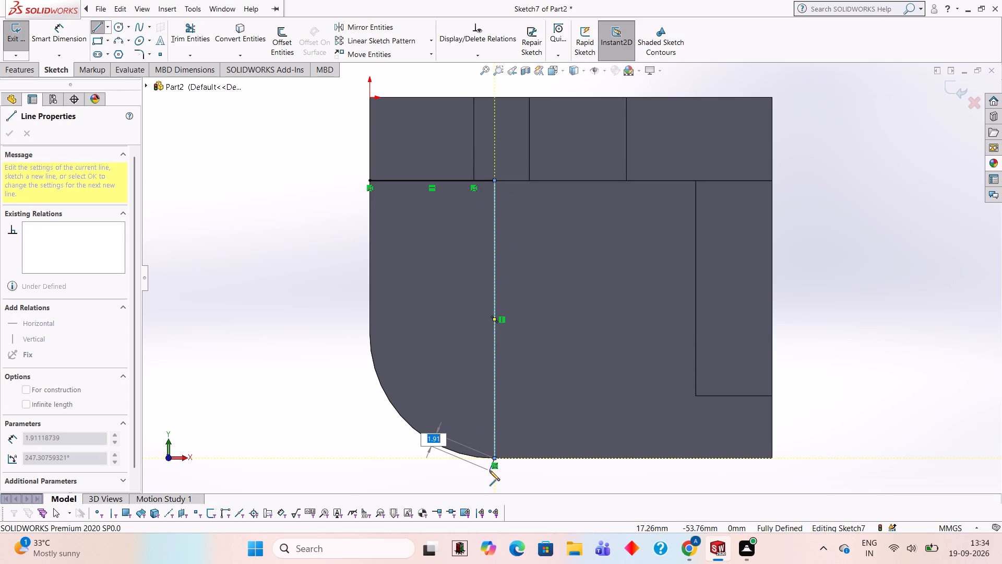
{"action": "key", "text": "Escape"}
Sketch an 18 mm horizontal line from the rounded corner's start on the side edge to the long perpendicular line.
{"action": "left_click", "coordinate": [102, 27]}
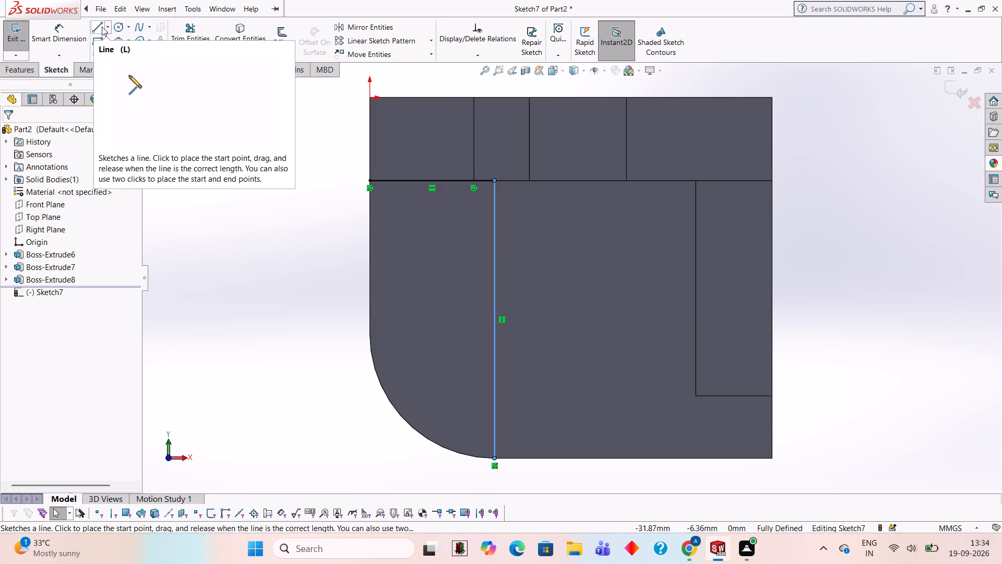
{"action": "left_click", "coordinate": [368, 334]}
{"action": "left_click", "coordinate": [495, 334]}
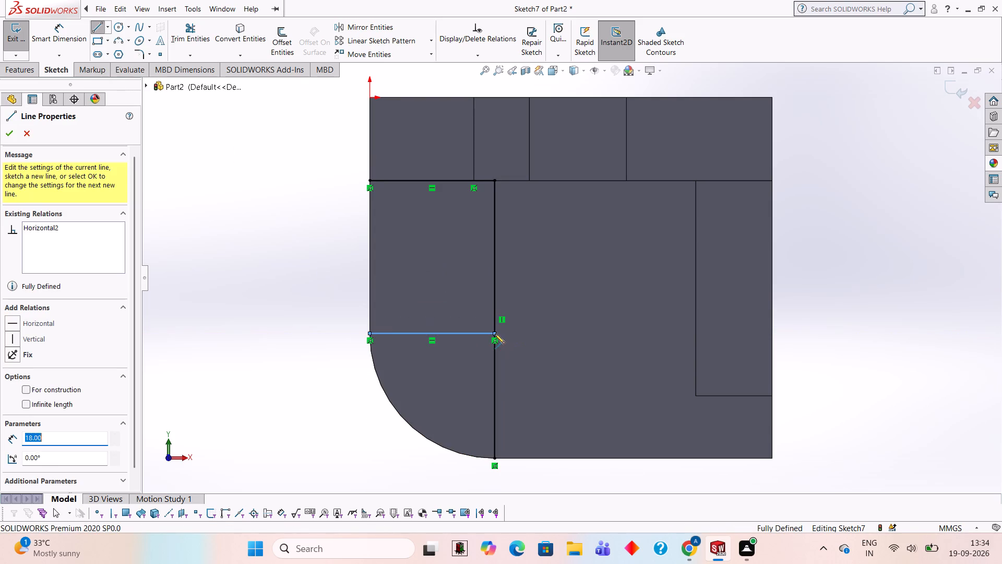
{"action": "key", "text": "Escape"}
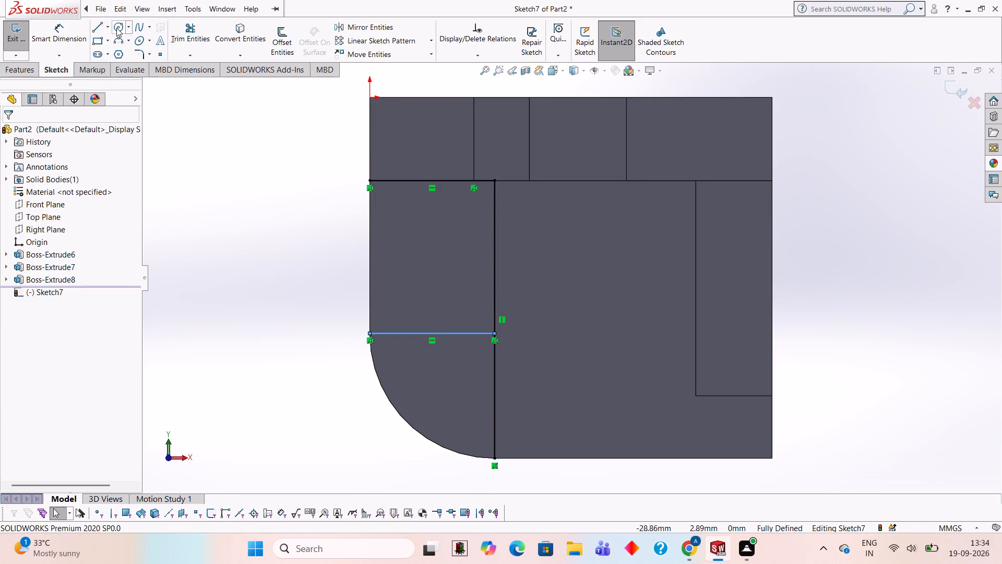
Start the Circle tool with diameter dimensions and automatic adding of dimensions turned on.
{"action": "left_click", "coordinate": [116, 28]}
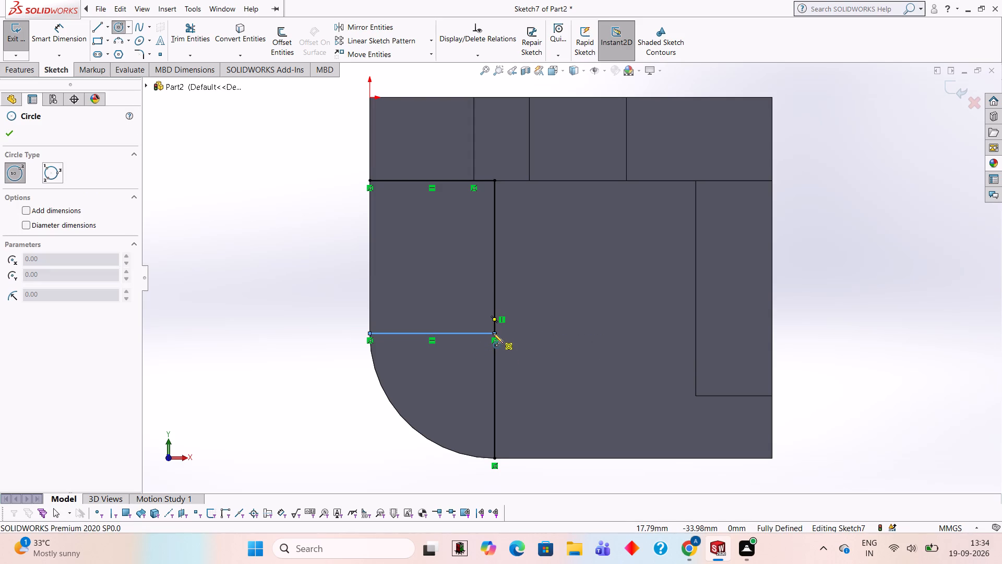
{"action": "left_click", "coordinate": [29, 222]}
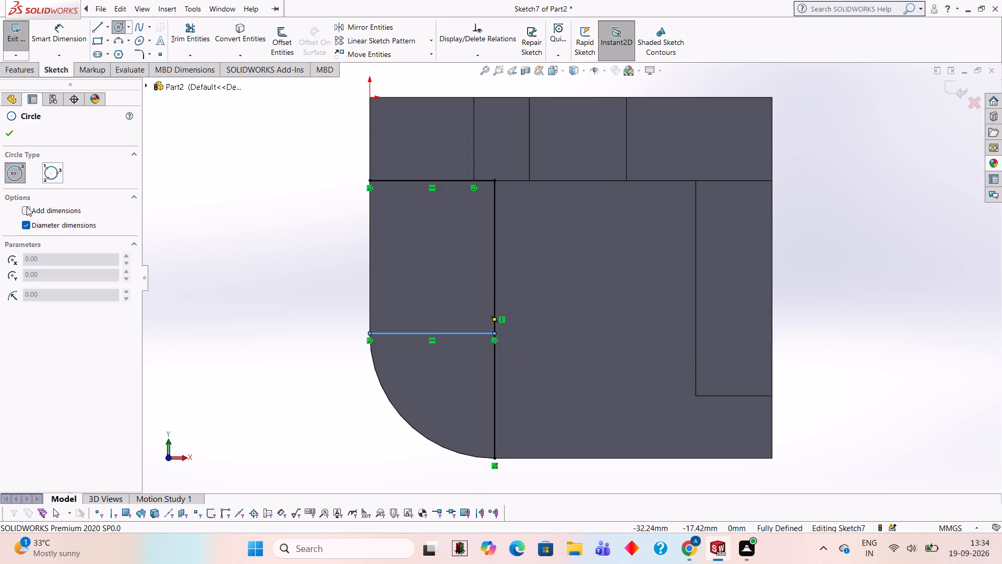
{"action": "left_click", "coordinate": [27, 207]}
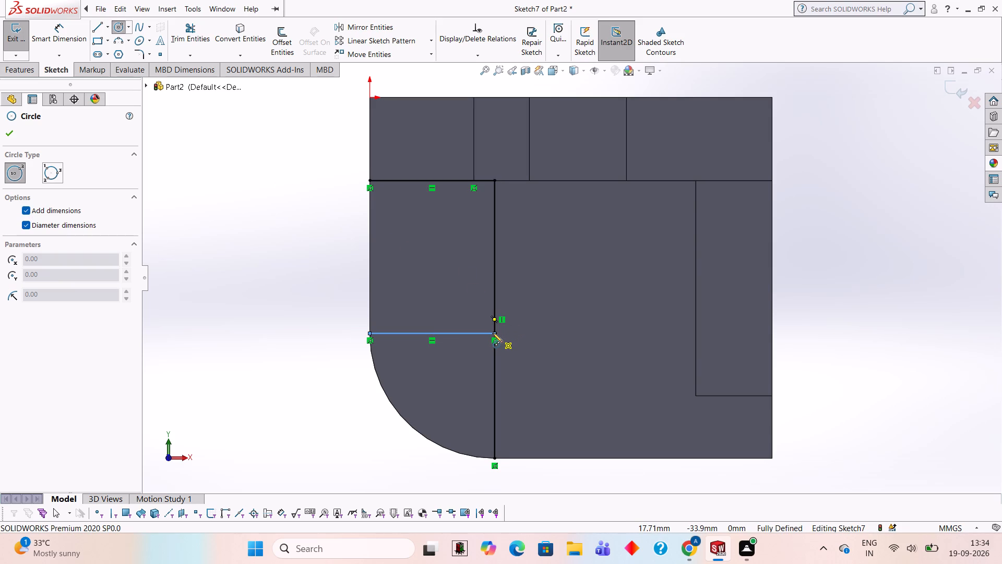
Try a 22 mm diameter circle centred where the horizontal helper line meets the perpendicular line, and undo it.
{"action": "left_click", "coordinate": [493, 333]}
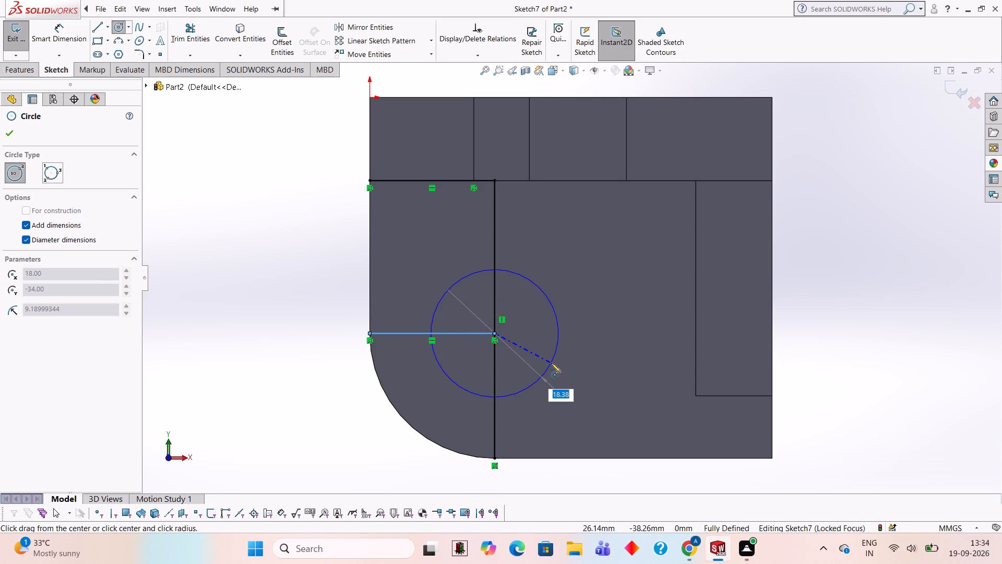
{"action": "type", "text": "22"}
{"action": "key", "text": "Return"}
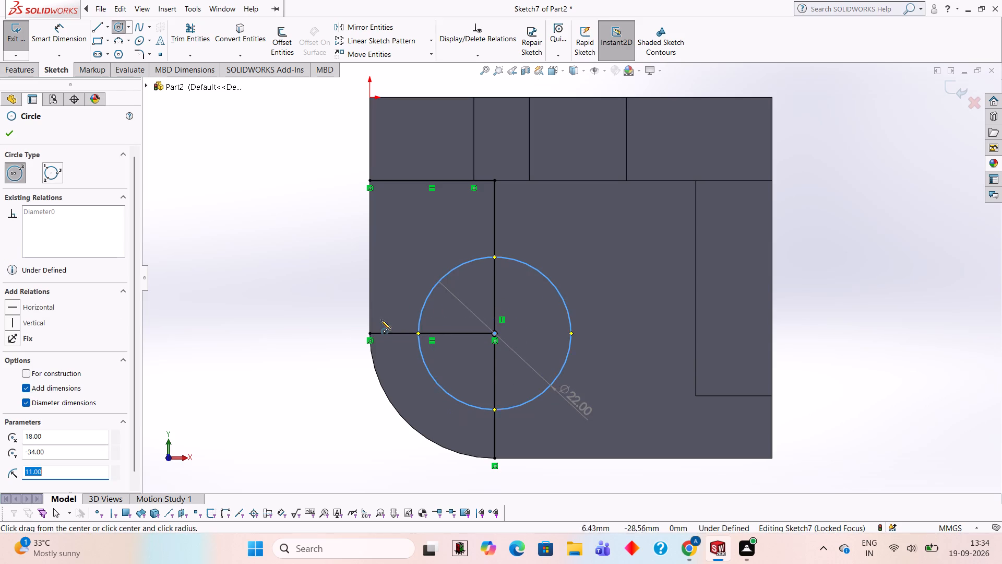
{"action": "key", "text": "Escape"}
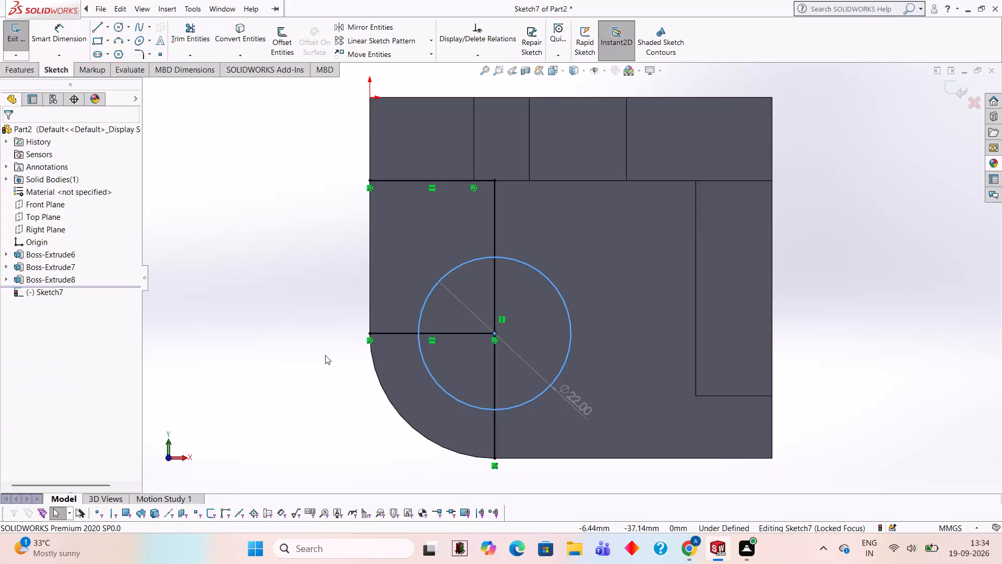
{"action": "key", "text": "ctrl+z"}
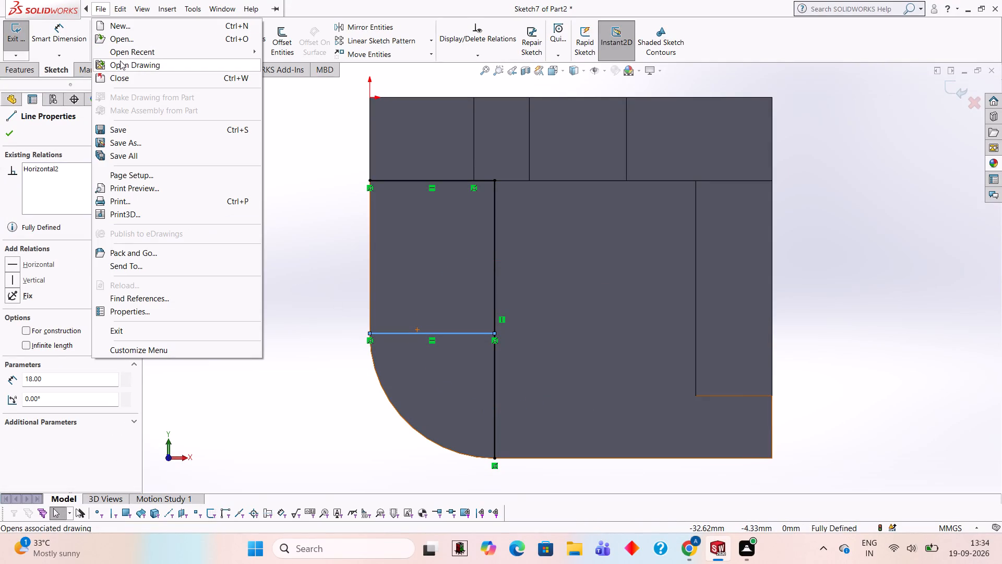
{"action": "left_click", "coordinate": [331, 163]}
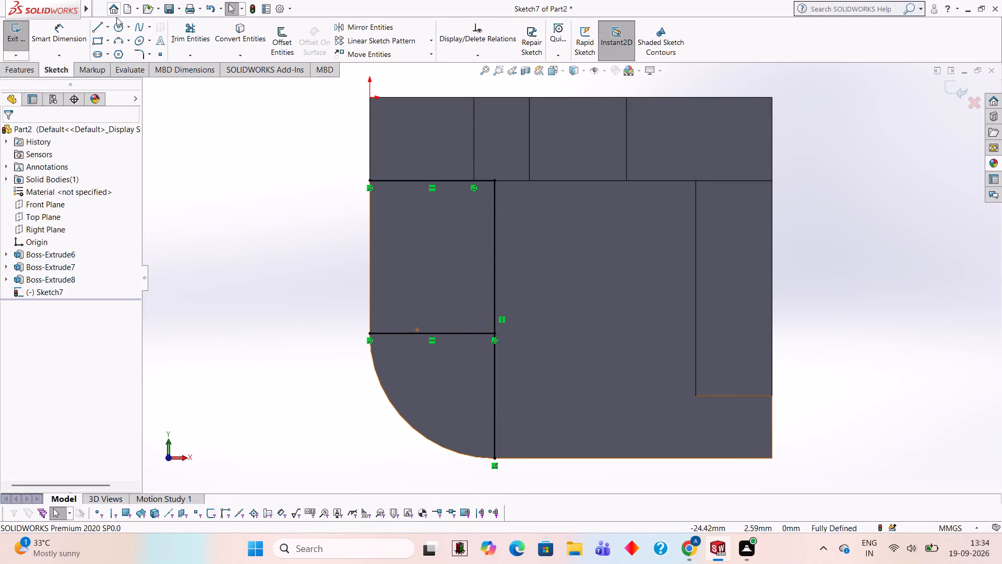
Sketch a 22 mm diameter circle centred where the horizontal helper line meets the perpendicular line.
{"action": "left_click", "coordinate": [116, 21]}
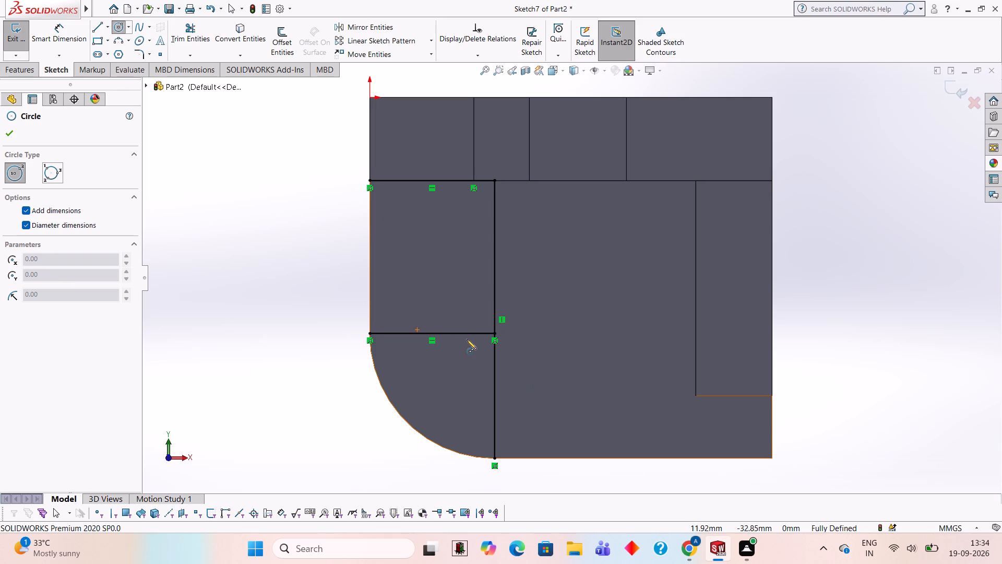
{"action": "left_click", "coordinate": [494, 333]}
{"action": "type", "text": "22"}
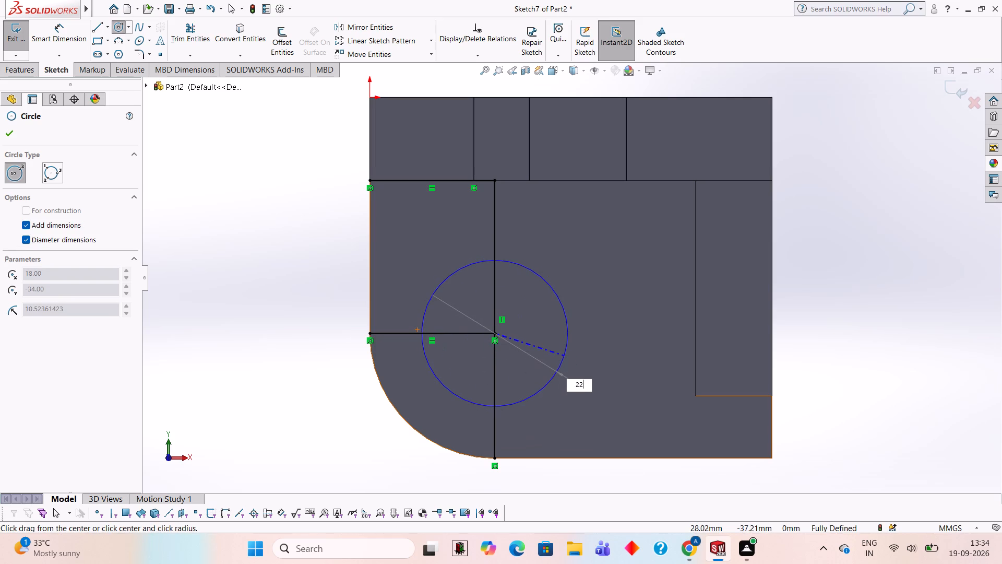
{"action": "key", "text": "Return"}
{"action": "key", "text": "Escape"}
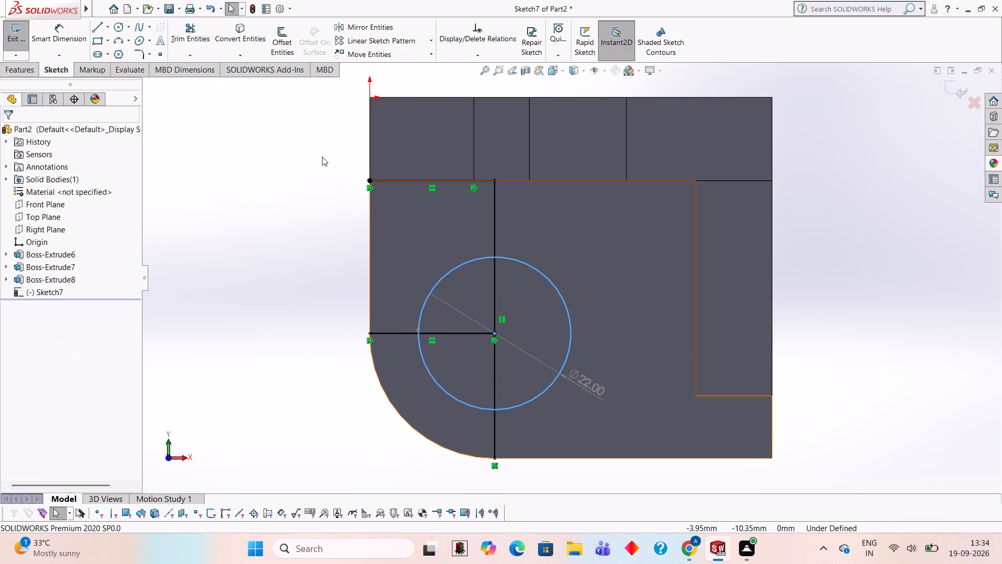
Trim away all the helper lines around and inside the 22 mm circle, leaving only the circle.
{"action": "left_click", "coordinate": [183, 38]}
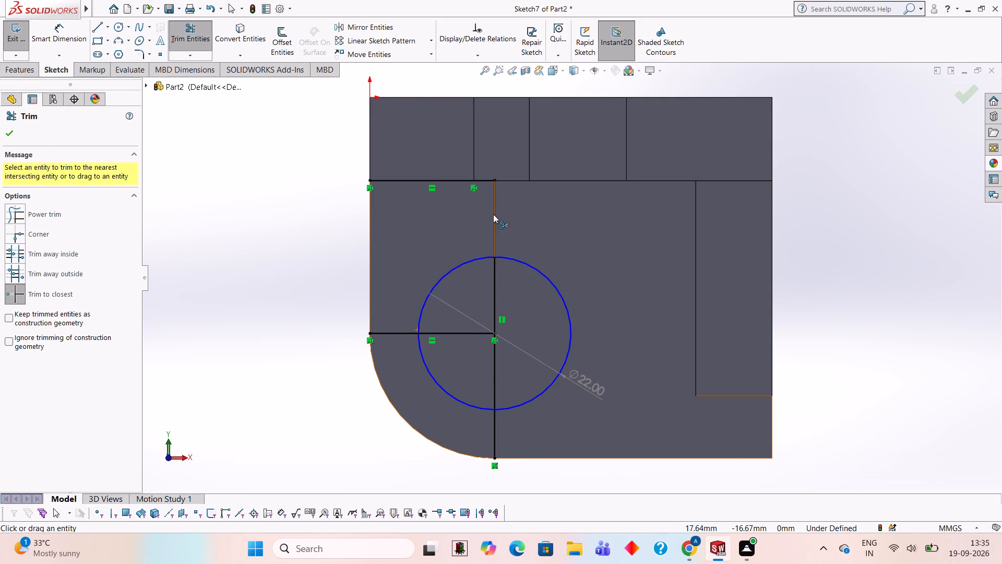
{"action": "left_click", "coordinate": [493, 214]}
{"action": "left_click", "coordinate": [454, 180]}
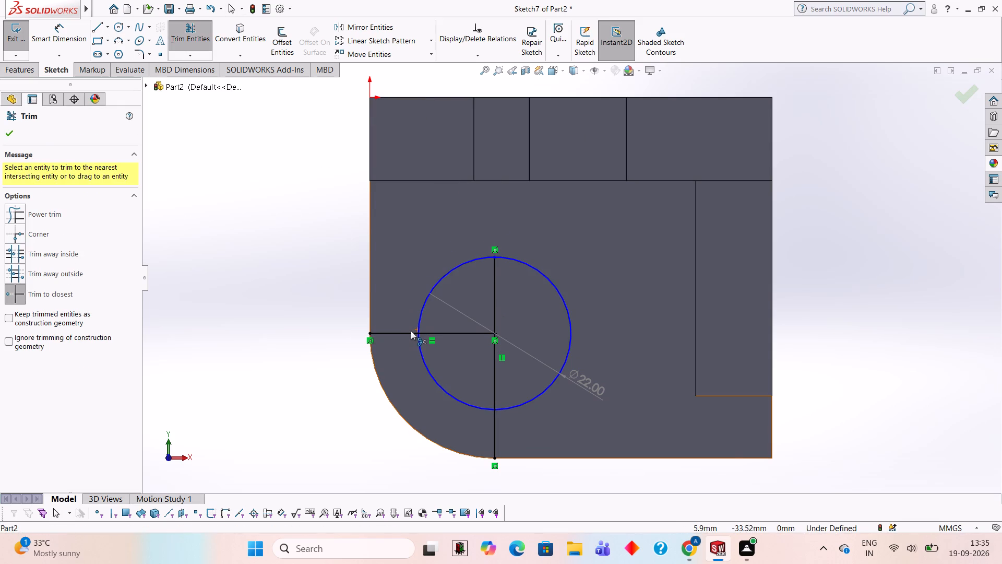
{"action": "left_click", "coordinate": [411, 331]}
{"action": "left_click", "coordinate": [441, 332]}
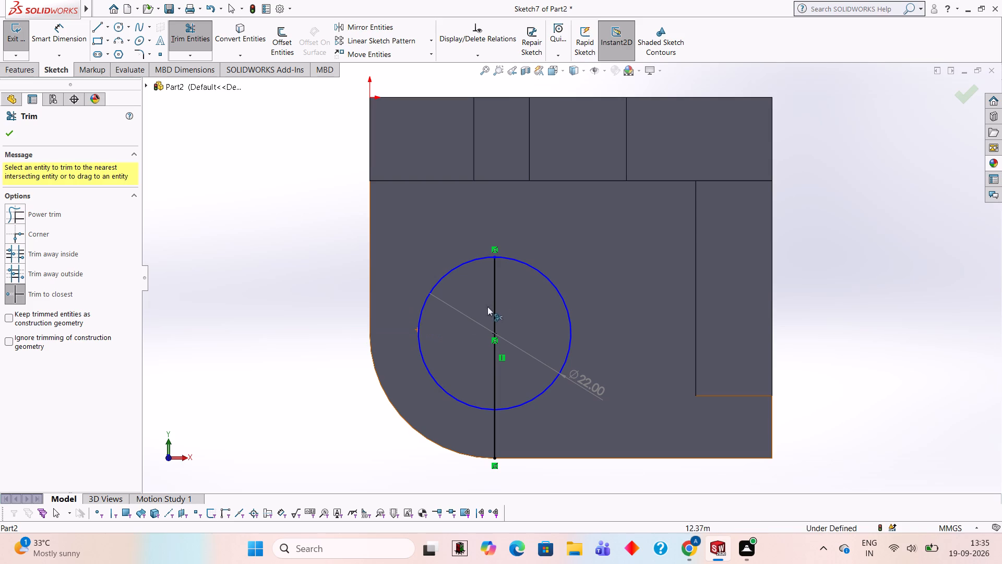
{"action": "left_click", "coordinate": [493, 301]}
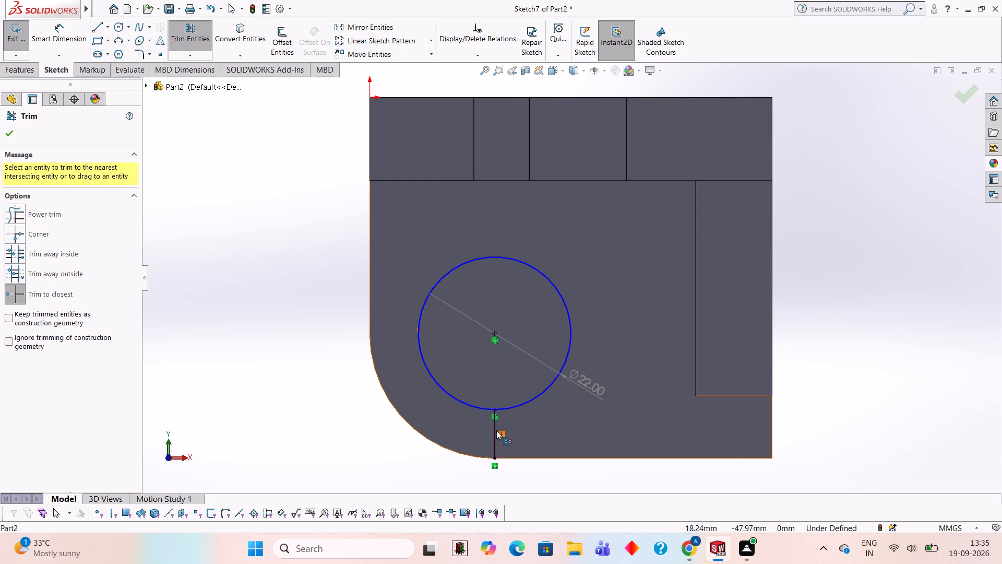
{"action": "left_click", "coordinate": [496, 430]}
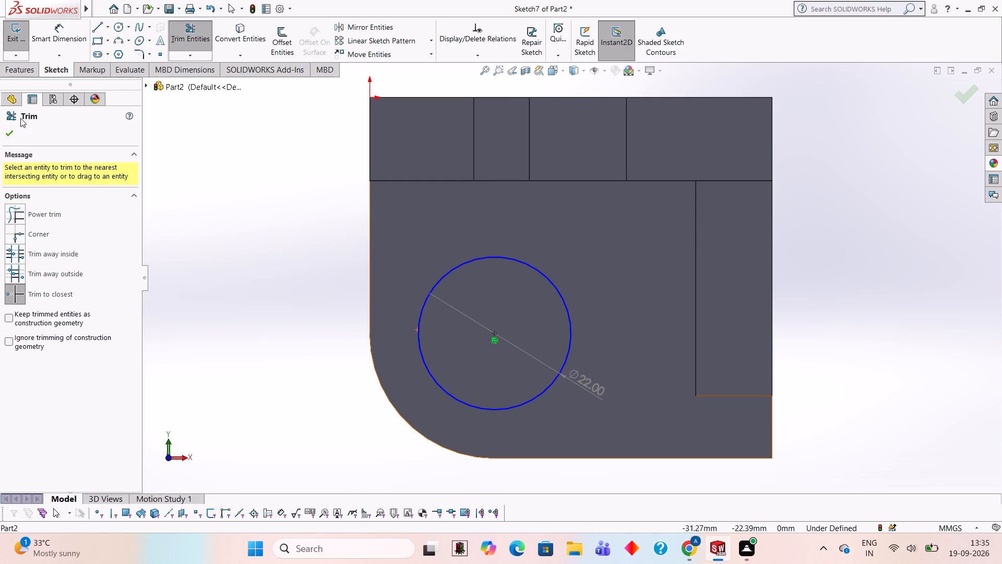
Cut-extrude the 22 mm circle through the base plate as a Blind cut 11 mm deep from the sketch plane.
{"action": "left_click", "coordinate": [28, 66]}
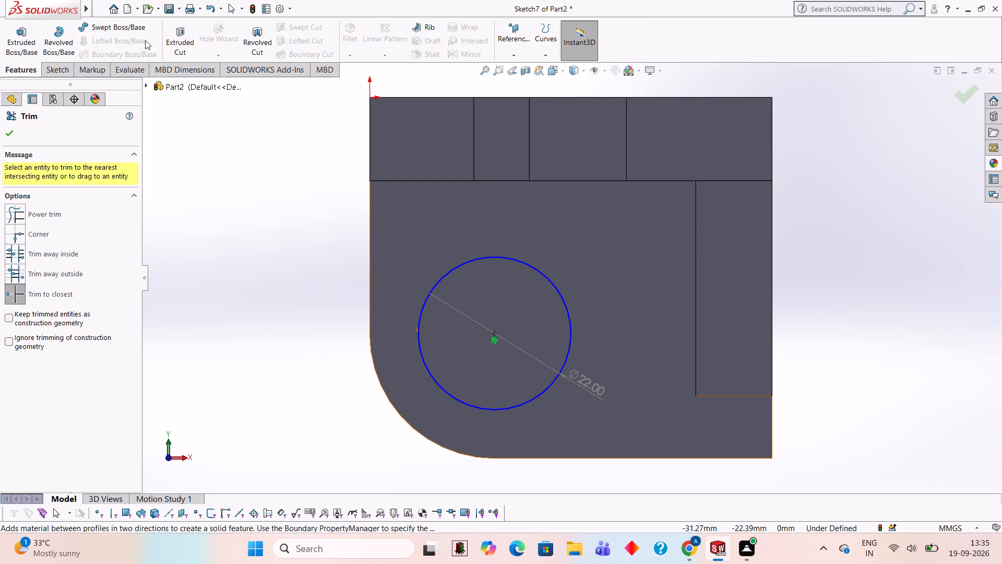
{"action": "left_click", "coordinate": [182, 38]}
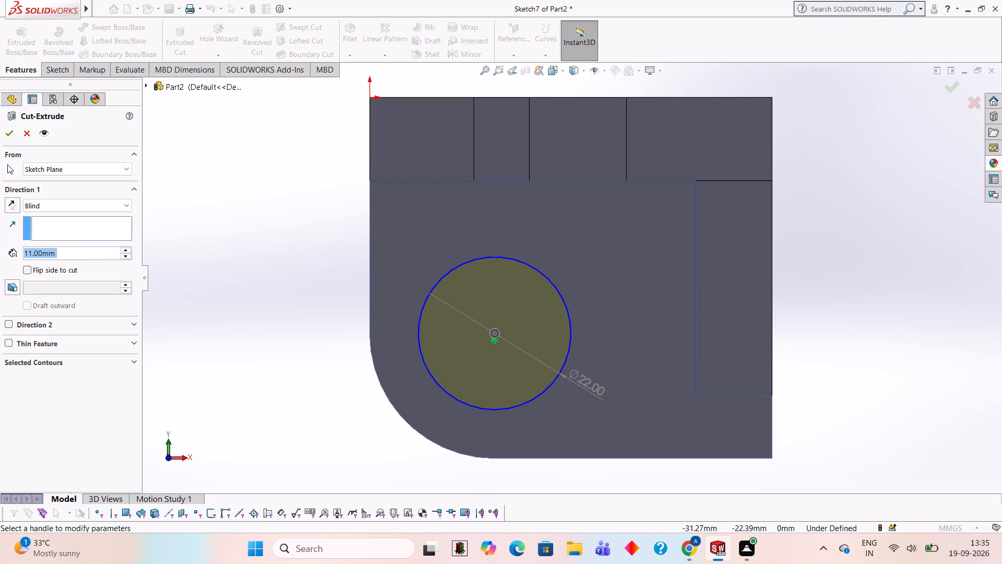
{"action": "left_click", "coordinate": [11, 132]}
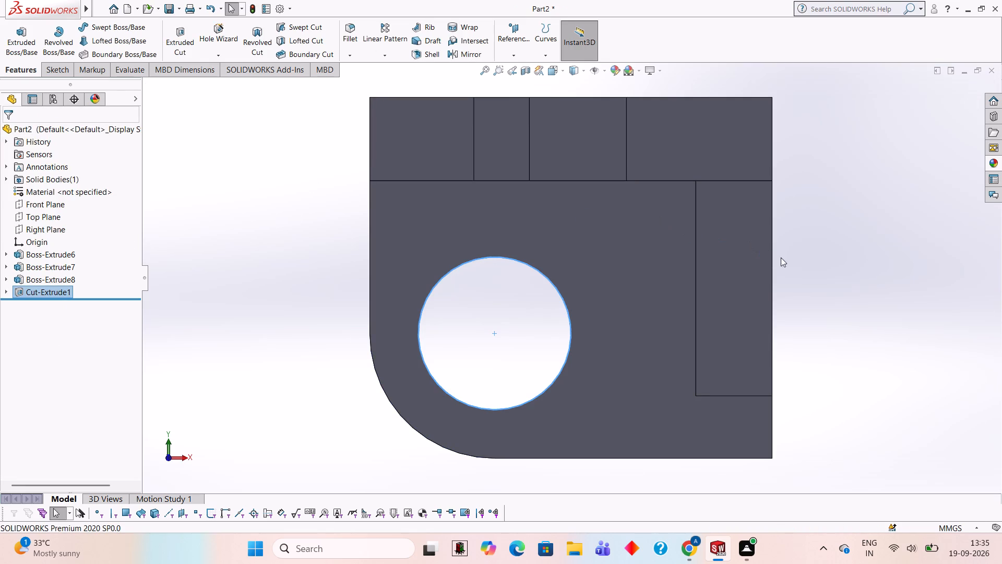
Examine the bracket and its circular hole from several angles.
{"action": "middle_click_drag", "start_coordinate": [810, 296], "coordinate": [787, 180]}
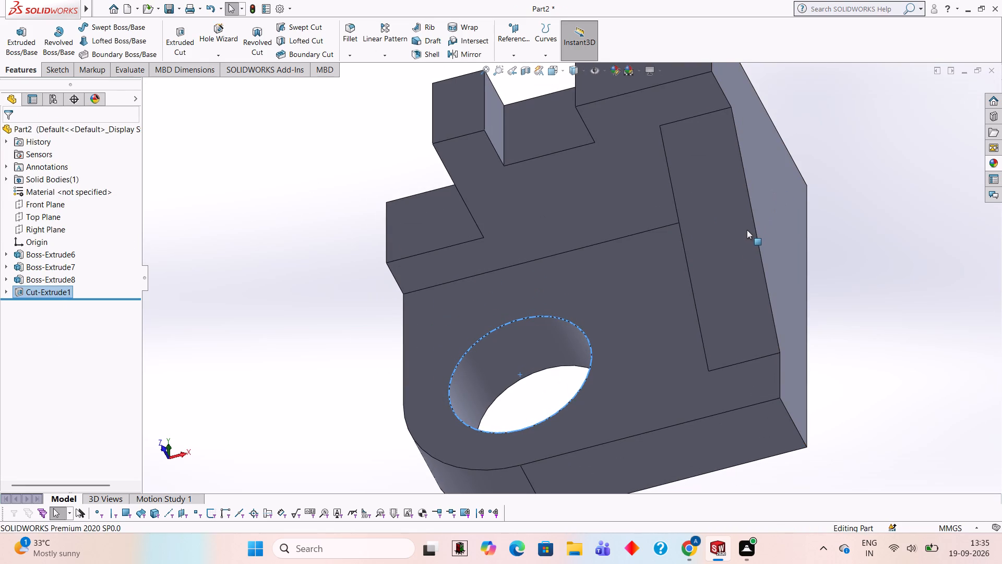
{"action": "scroll", "coordinate": [818, 310], "scroll_direction": "up", "scroll_amount": 1}
{"action": "middle_click_drag", "start_coordinate": [868, 340], "coordinate": [892, 292]}
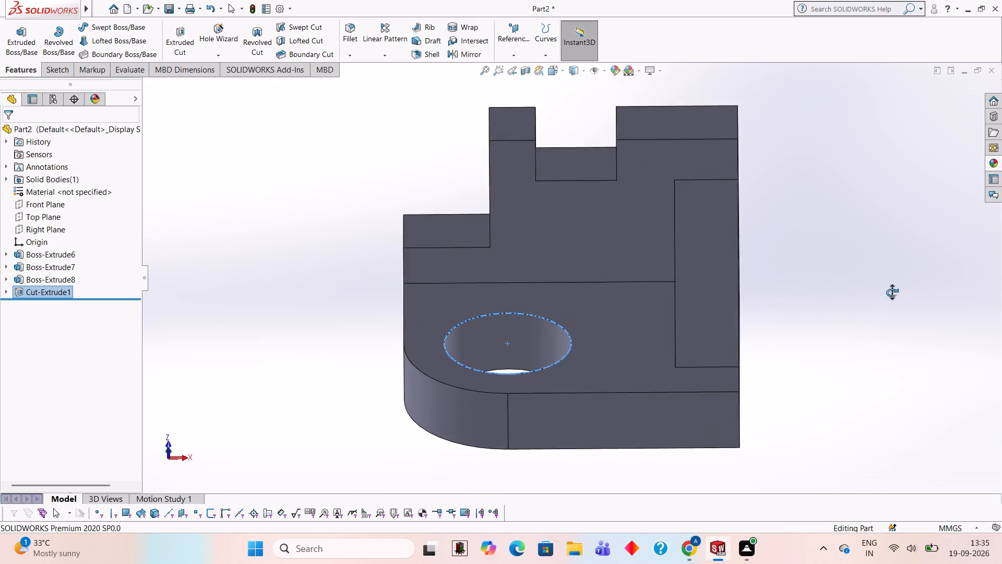
{"action": "middle_click_drag", "start_coordinate": [892, 292], "coordinate": [904, 354]}
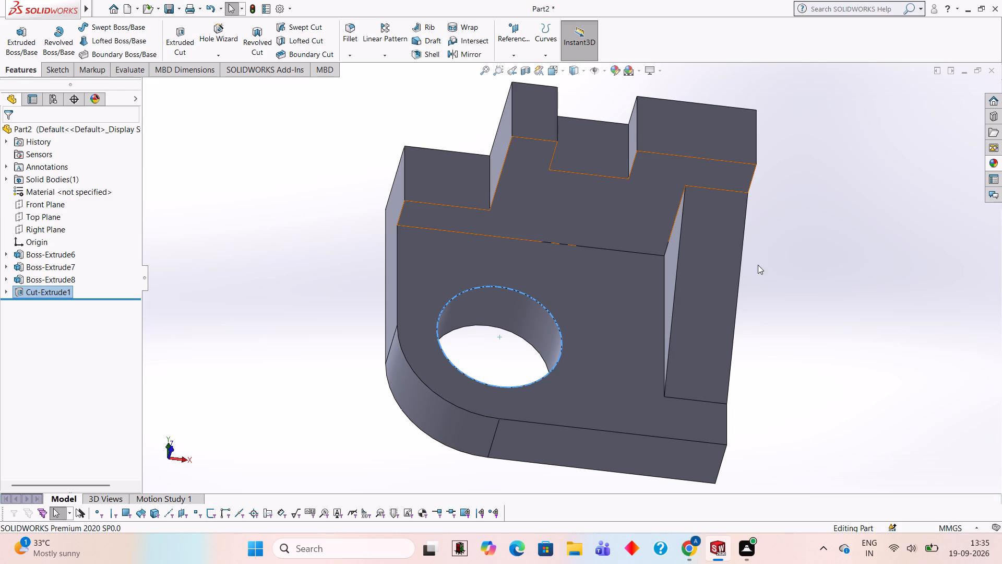
{"action": "middle_click_drag", "start_coordinate": [780, 257], "coordinate": [748, 280]}
{"action": "scroll", "coordinate": [753, 271], "scroll_direction": "up", "scroll_amount": 1}
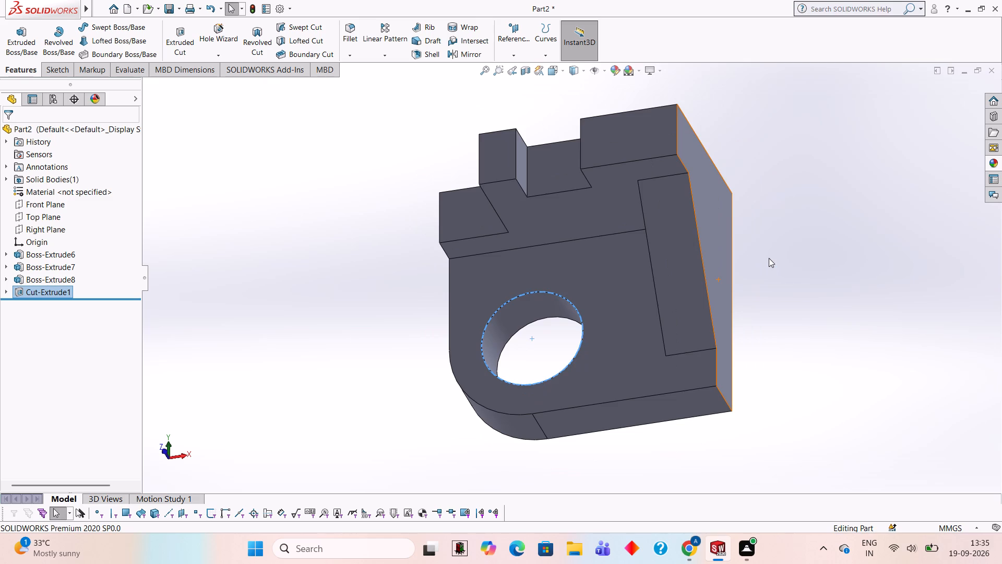
{"action": "scroll", "coordinate": [769, 258], "scroll_direction": "down", "scroll_amount": 1}
{"action": "middle_click_drag", "start_coordinate": [769, 275], "coordinate": [787, 285]}
{"action": "scroll", "coordinate": [786, 274], "scroll_direction": "up", "scroll_amount": 1}
{"action": "middle_click_drag", "start_coordinate": [722, 318], "coordinate": [707, 294]}
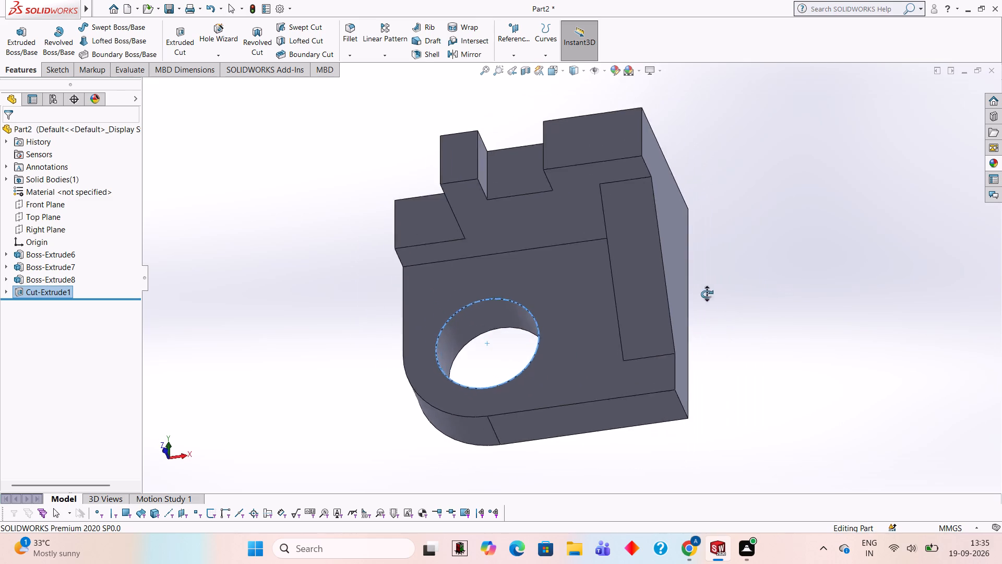
{"action": "middle_click_drag", "start_coordinate": [707, 294], "coordinate": [723, 258]}
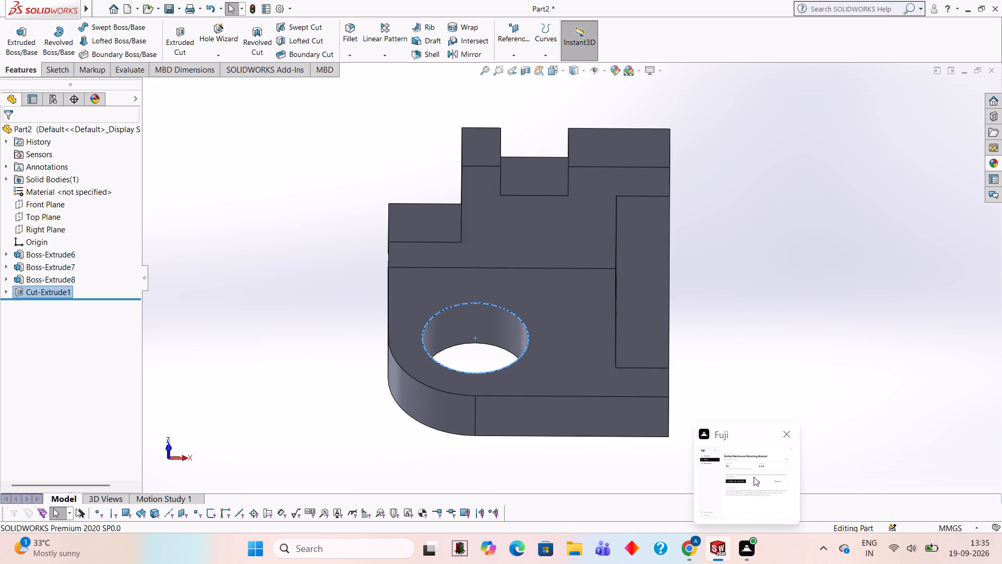
{"action": "left_click", "coordinate": [878, 291]}
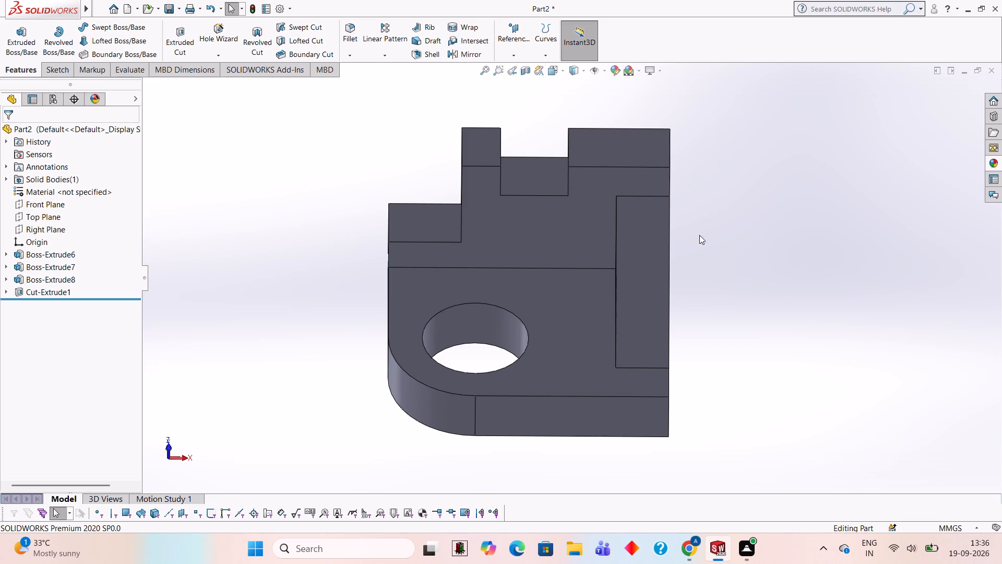
{"action": "middle_click_drag", "start_coordinate": [708, 246], "coordinate": [725, 242]}
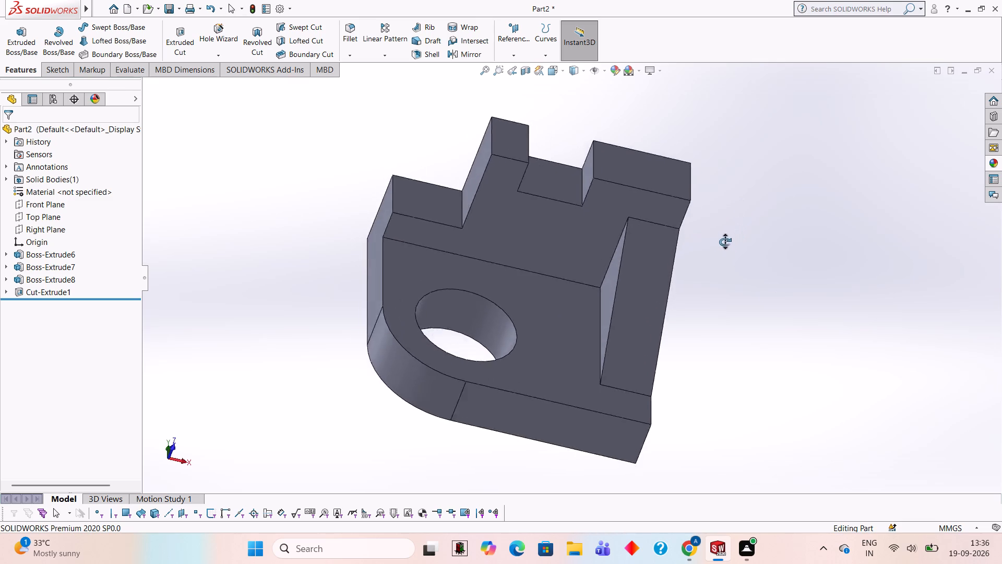
{"action": "middle_click_drag", "start_coordinate": [725, 242], "coordinate": [708, 232]}
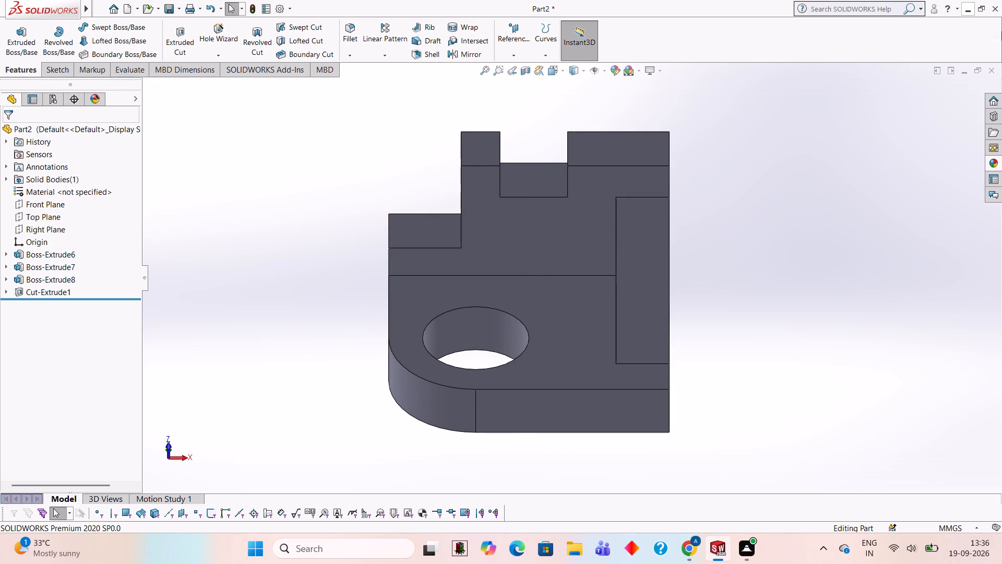
Apply the Red LED appearance to the base plate face containing the circular hole, limited to that face.
{"action": "left_click", "coordinate": [997, 167]}
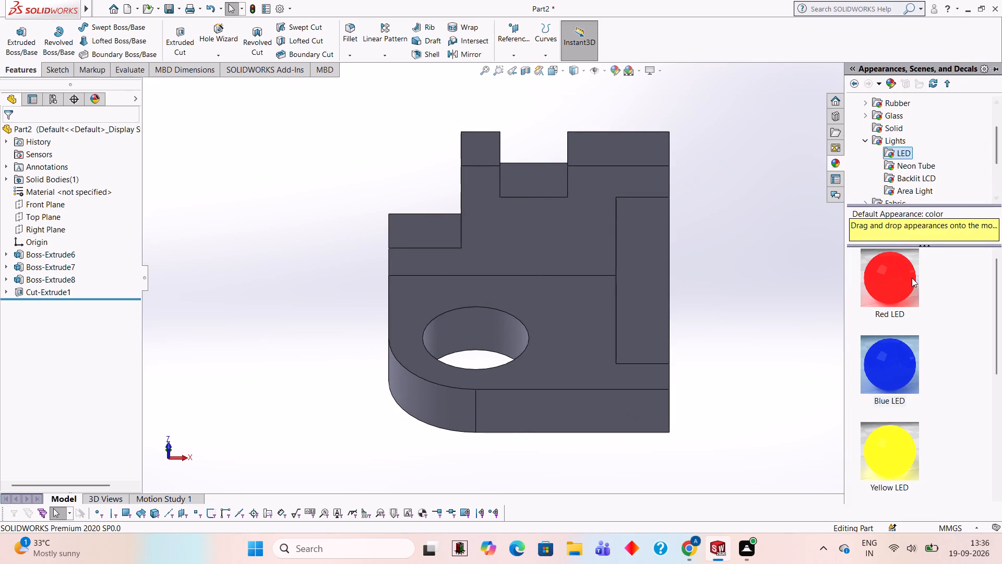
{"action": "left_click_drag", "start_coordinate": [906, 279], "coordinate": [574, 315]}
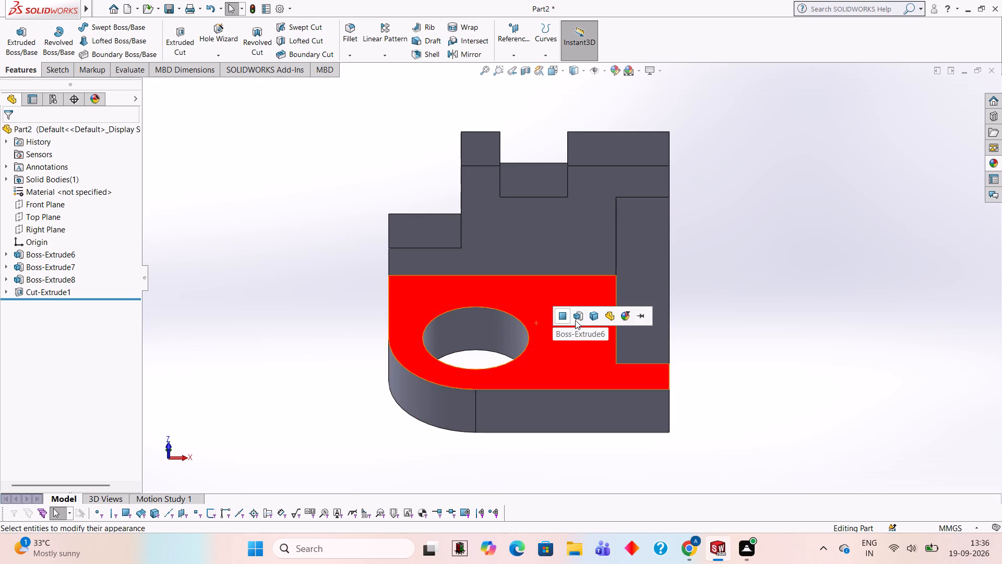
{"action": "left_click", "coordinate": [565, 320]}
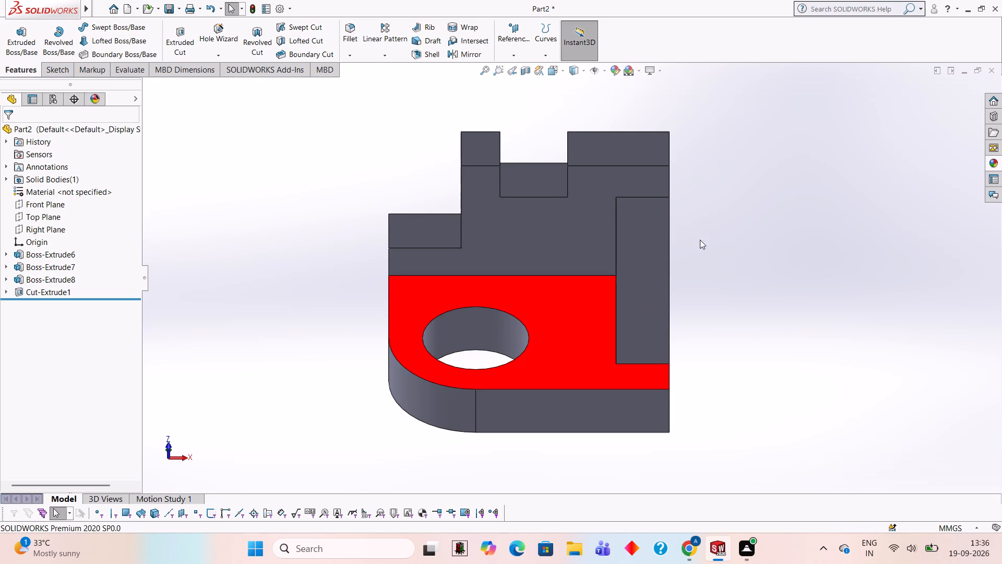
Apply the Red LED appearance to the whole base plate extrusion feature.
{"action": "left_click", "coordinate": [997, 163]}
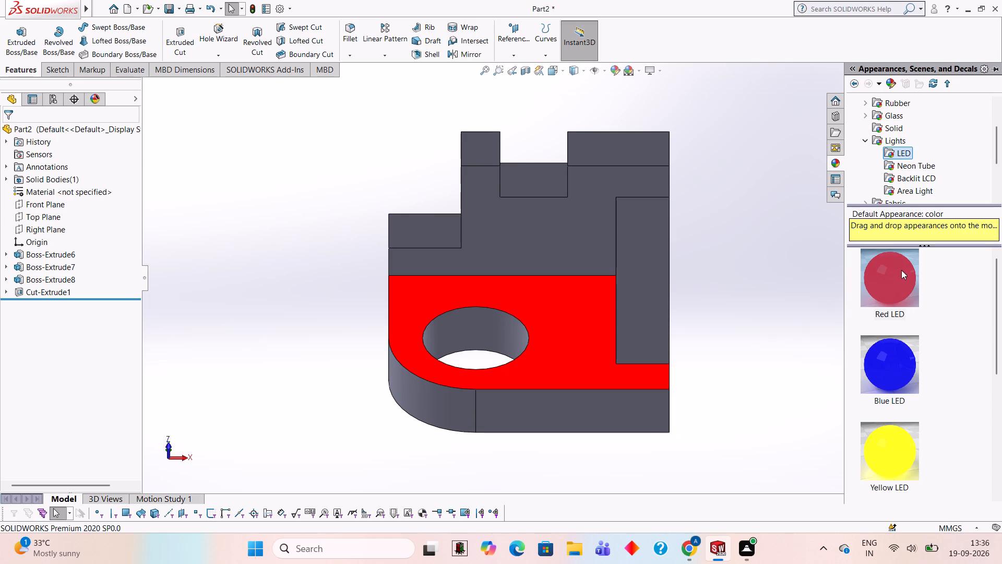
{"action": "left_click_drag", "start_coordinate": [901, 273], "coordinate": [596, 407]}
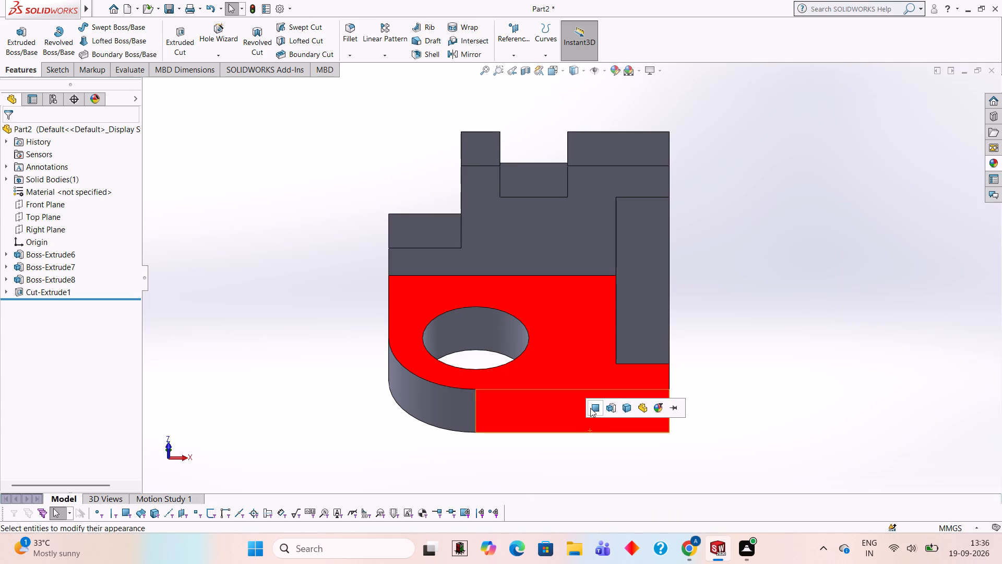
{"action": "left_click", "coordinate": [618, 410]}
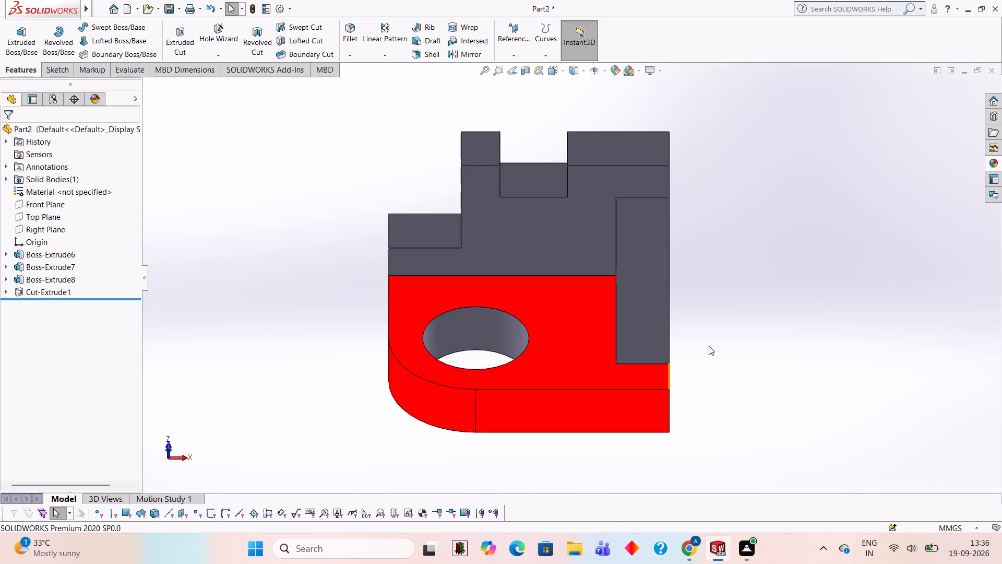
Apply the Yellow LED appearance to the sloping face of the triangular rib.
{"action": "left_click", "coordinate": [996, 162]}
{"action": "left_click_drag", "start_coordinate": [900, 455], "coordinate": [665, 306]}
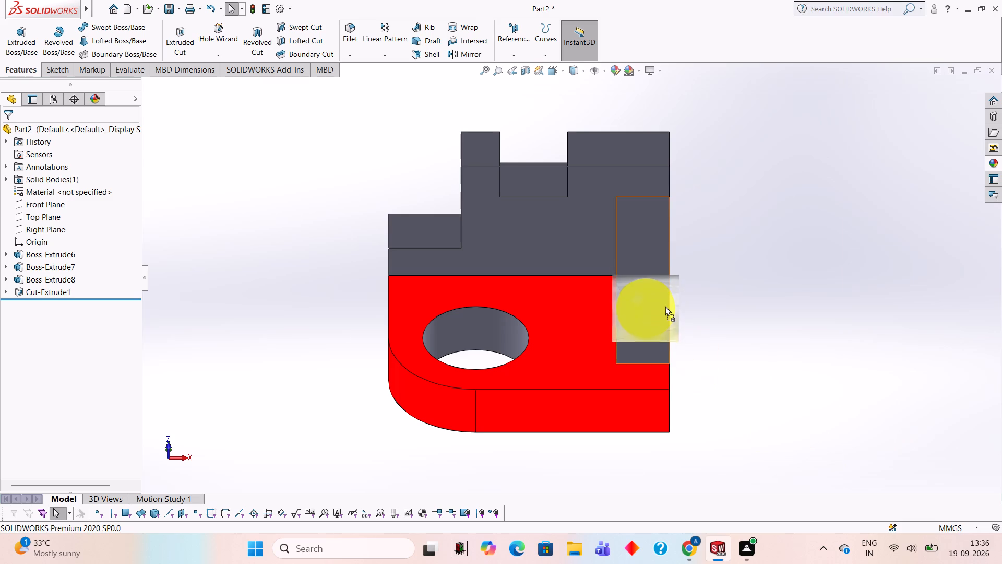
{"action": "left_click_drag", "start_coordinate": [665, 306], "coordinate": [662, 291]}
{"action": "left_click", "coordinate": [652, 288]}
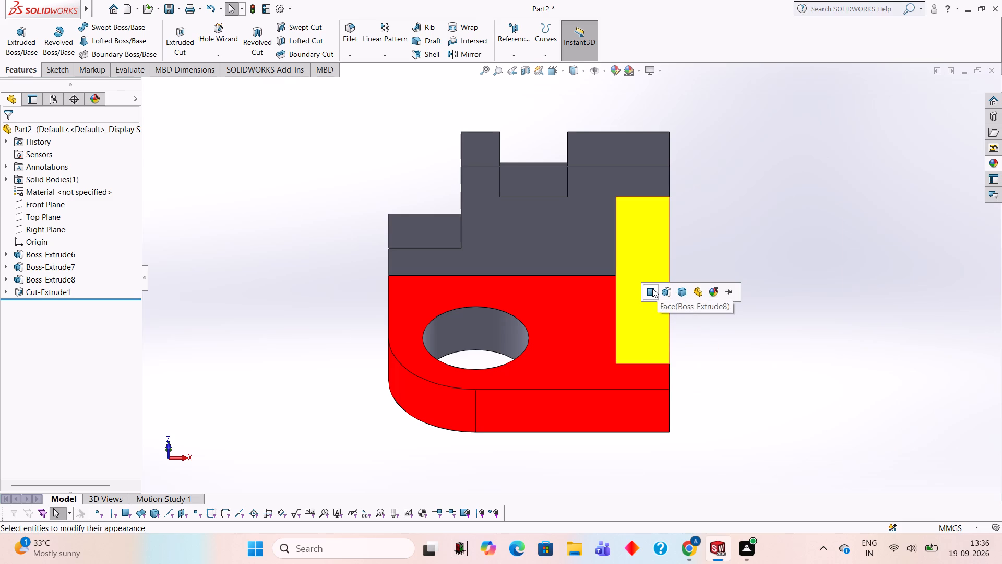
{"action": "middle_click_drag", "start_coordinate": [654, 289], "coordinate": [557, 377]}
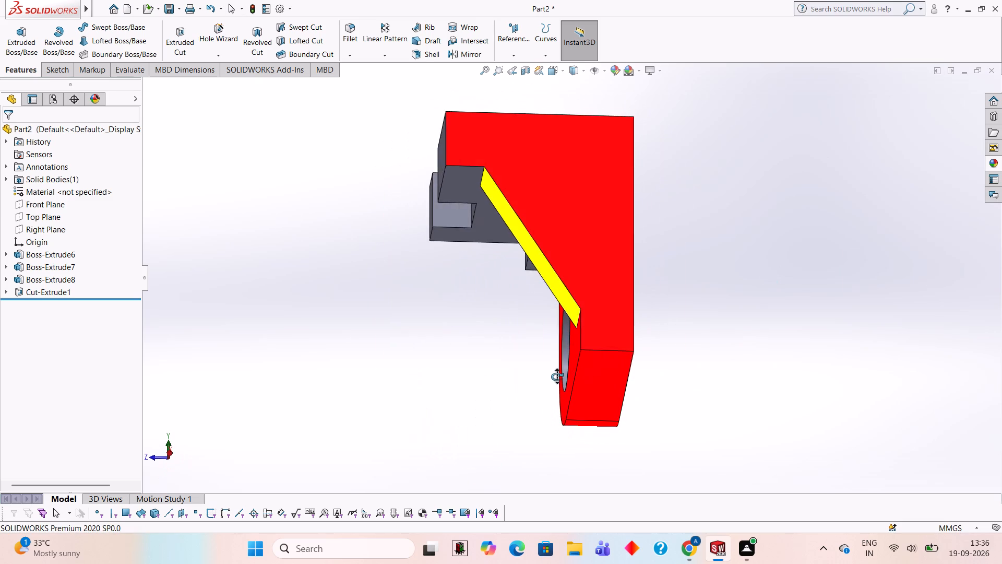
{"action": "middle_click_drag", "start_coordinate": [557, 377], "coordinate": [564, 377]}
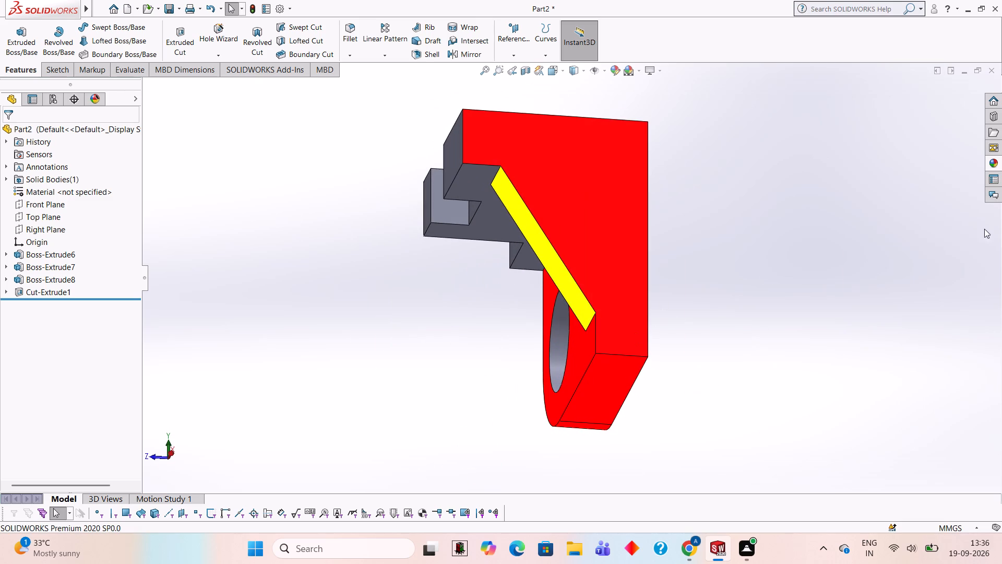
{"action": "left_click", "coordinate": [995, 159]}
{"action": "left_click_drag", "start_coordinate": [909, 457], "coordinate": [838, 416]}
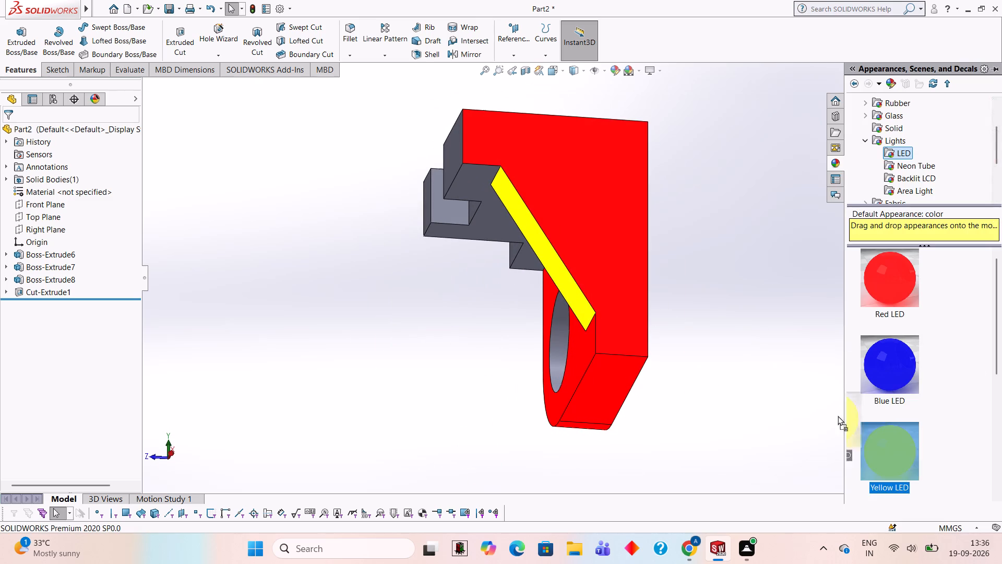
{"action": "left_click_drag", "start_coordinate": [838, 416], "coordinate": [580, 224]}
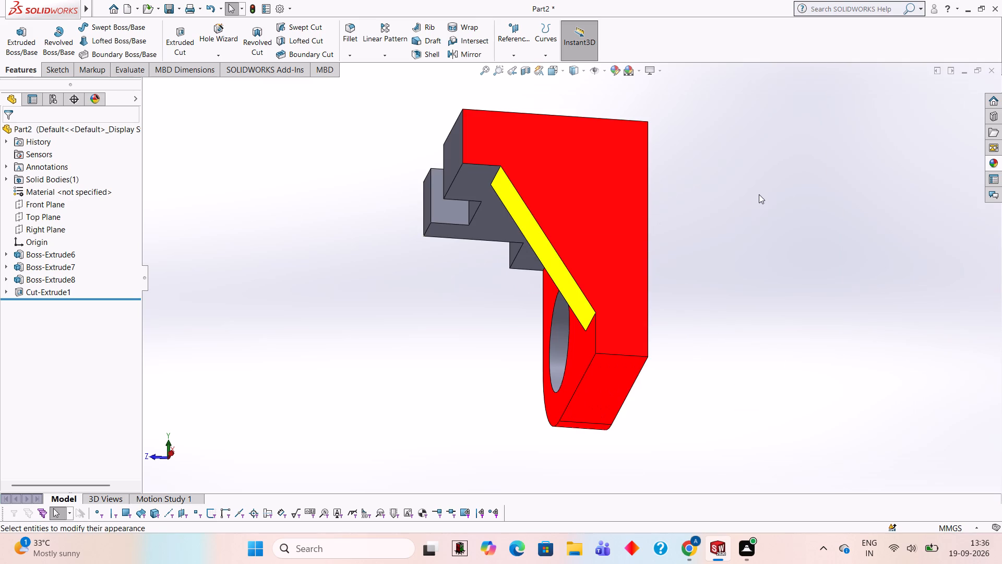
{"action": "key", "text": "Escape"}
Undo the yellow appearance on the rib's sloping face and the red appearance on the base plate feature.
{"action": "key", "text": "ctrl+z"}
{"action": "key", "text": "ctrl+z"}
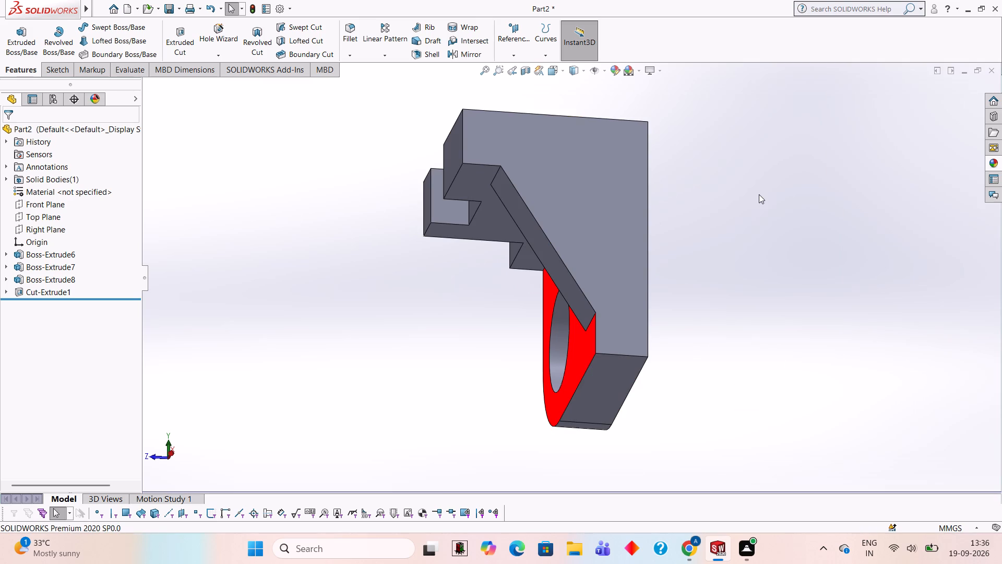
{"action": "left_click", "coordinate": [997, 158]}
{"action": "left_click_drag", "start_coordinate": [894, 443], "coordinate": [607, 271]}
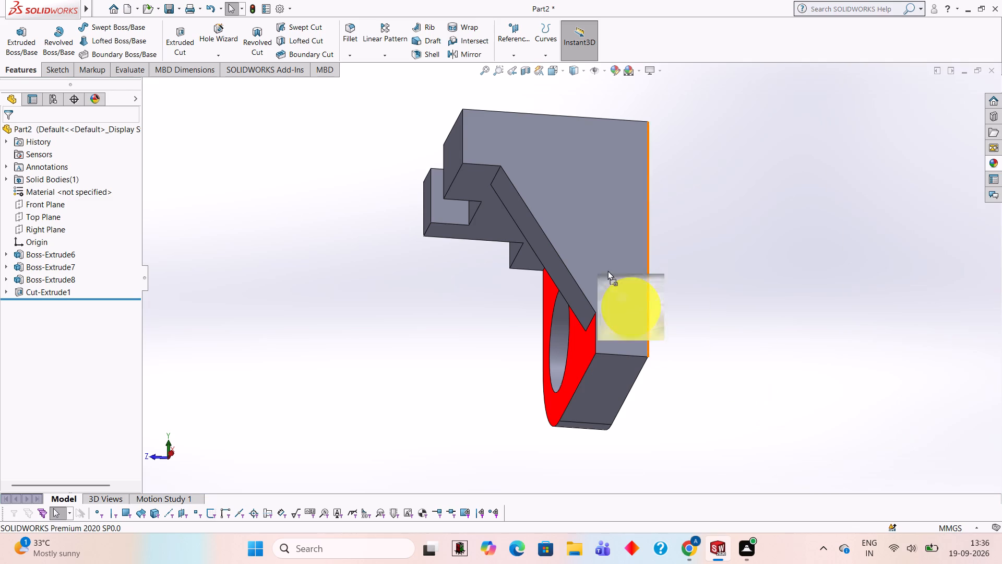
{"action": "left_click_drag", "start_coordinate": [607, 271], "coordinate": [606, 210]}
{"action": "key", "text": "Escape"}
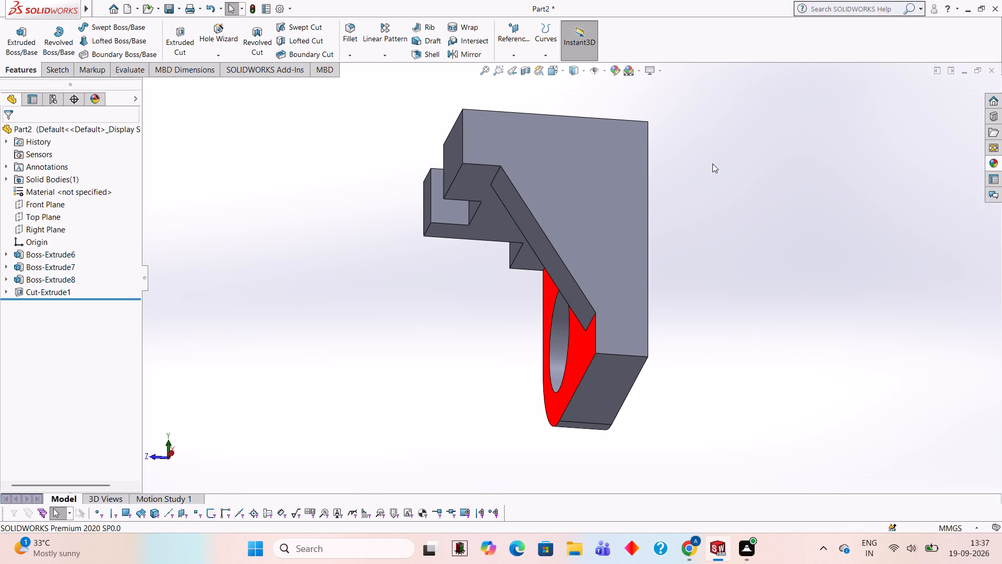
Apply the Red LED appearance to the large flat side face of the bracket on the rib side, limited to that face.
{"action": "left_click", "coordinate": [994, 162]}
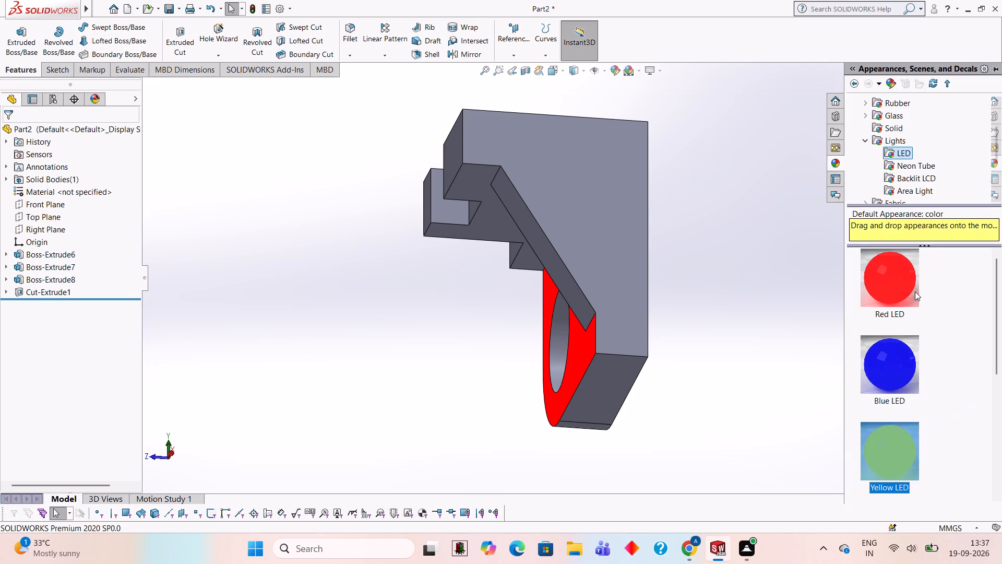
{"action": "left_click_drag", "start_coordinate": [907, 280], "coordinate": [602, 189]}
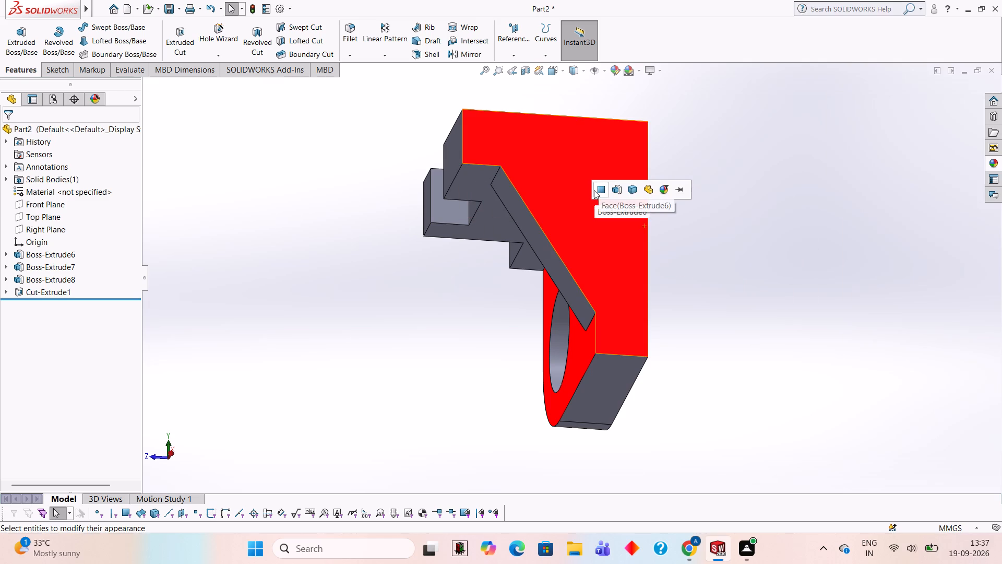
{"action": "left_click", "coordinate": [594, 190]}
{"action": "middle_click_drag", "start_coordinate": [600, 206], "coordinate": [733, 172]}
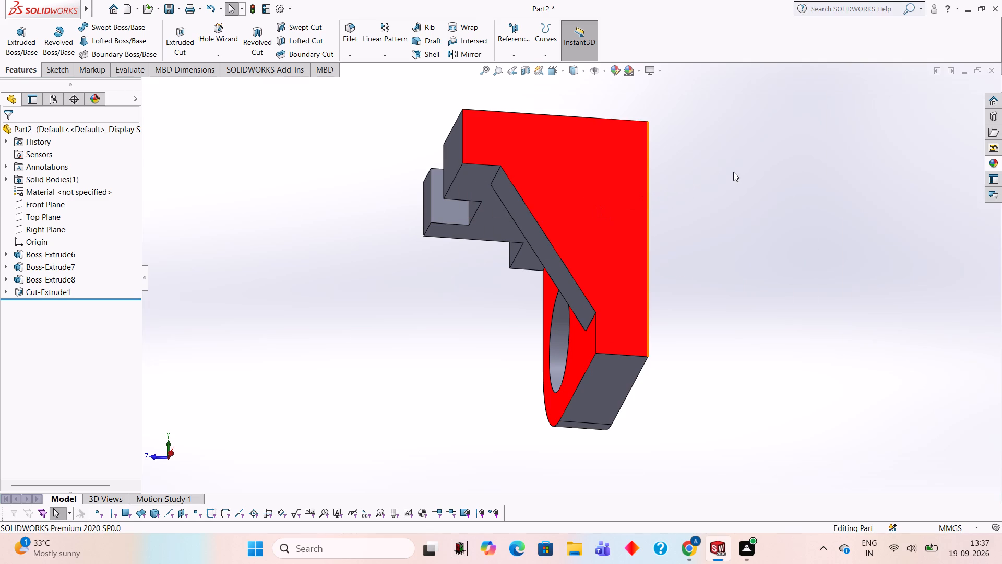
Apply the Red LED appearance to the whole base plate extrusion feature.
{"action": "middle_click_drag", "start_coordinate": [713, 215], "coordinate": [802, 166]}
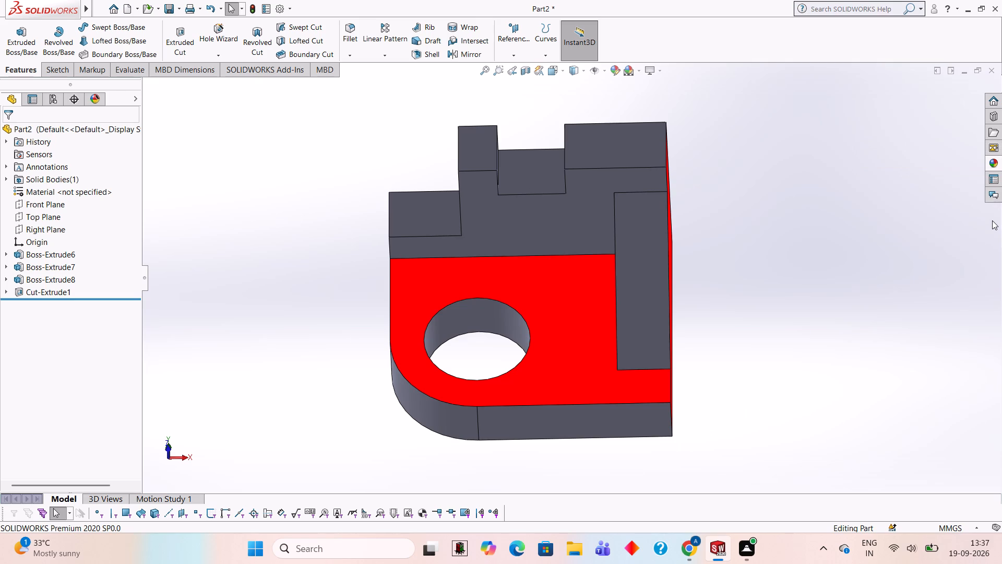
{"action": "left_click", "coordinate": [995, 166]}
{"action": "left_click_drag", "start_coordinate": [887, 279], "coordinate": [652, 455]}
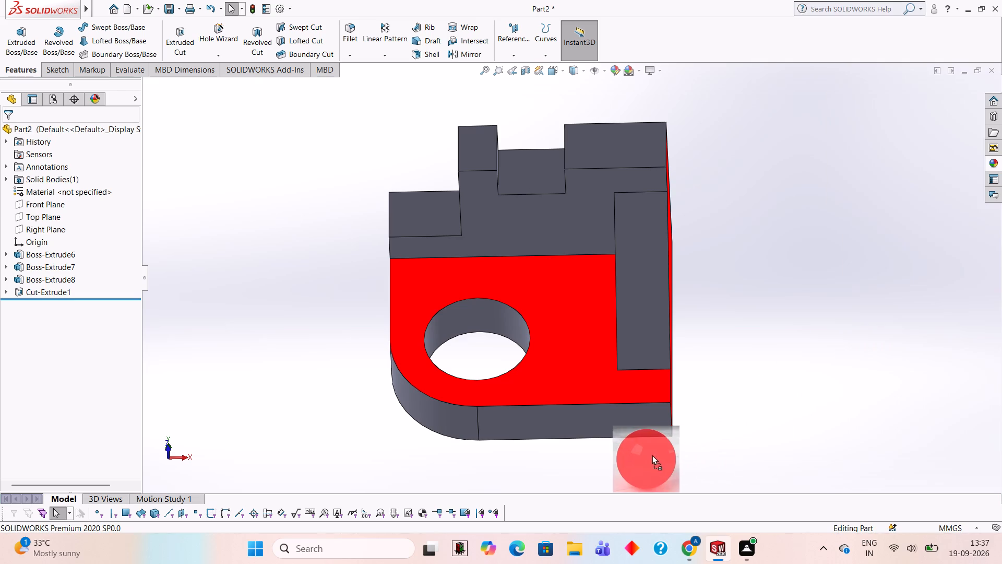
{"action": "left_click_drag", "start_coordinate": [652, 455], "coordinate": [594, 426]}
{"action": "left_click", "coordinate": [604, 430]}
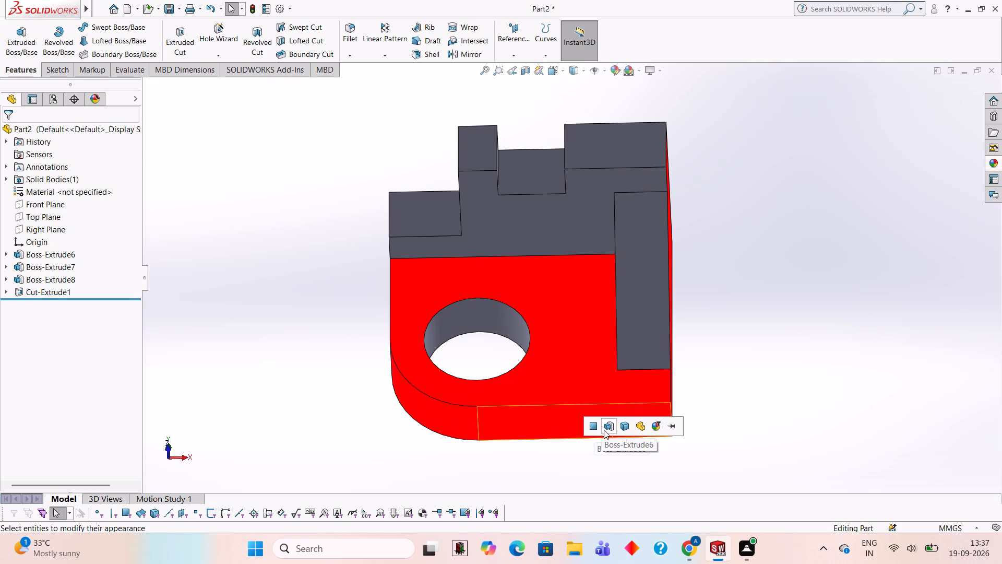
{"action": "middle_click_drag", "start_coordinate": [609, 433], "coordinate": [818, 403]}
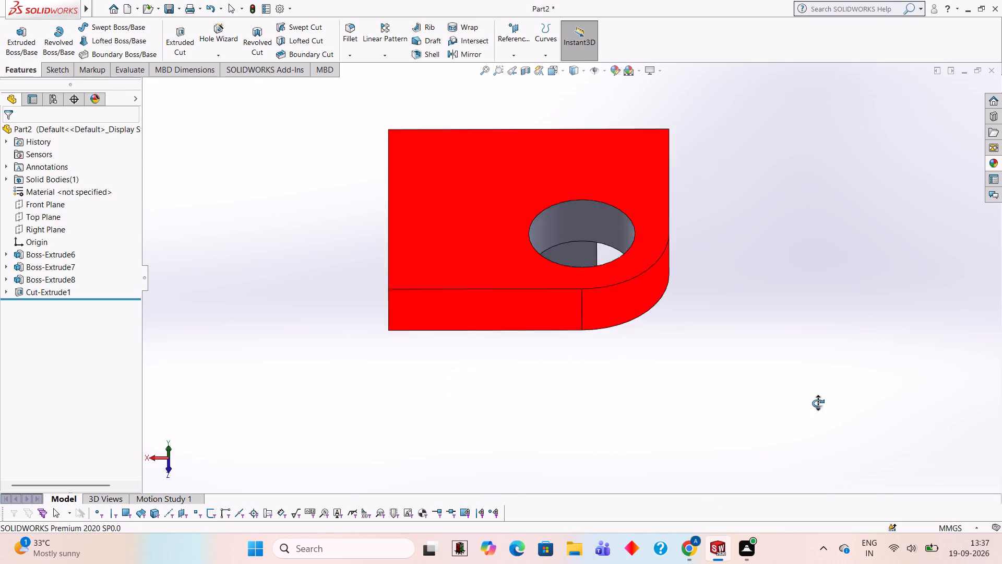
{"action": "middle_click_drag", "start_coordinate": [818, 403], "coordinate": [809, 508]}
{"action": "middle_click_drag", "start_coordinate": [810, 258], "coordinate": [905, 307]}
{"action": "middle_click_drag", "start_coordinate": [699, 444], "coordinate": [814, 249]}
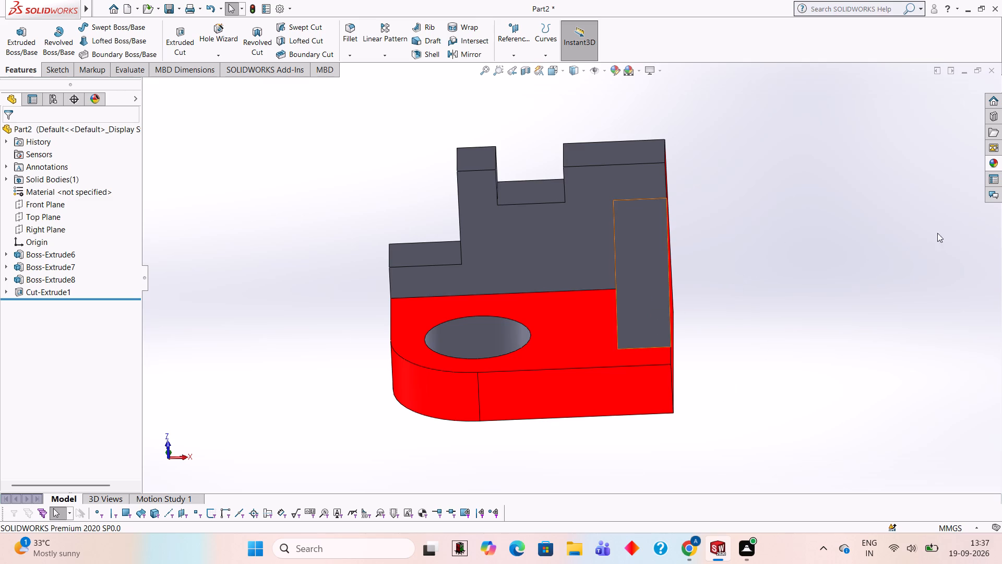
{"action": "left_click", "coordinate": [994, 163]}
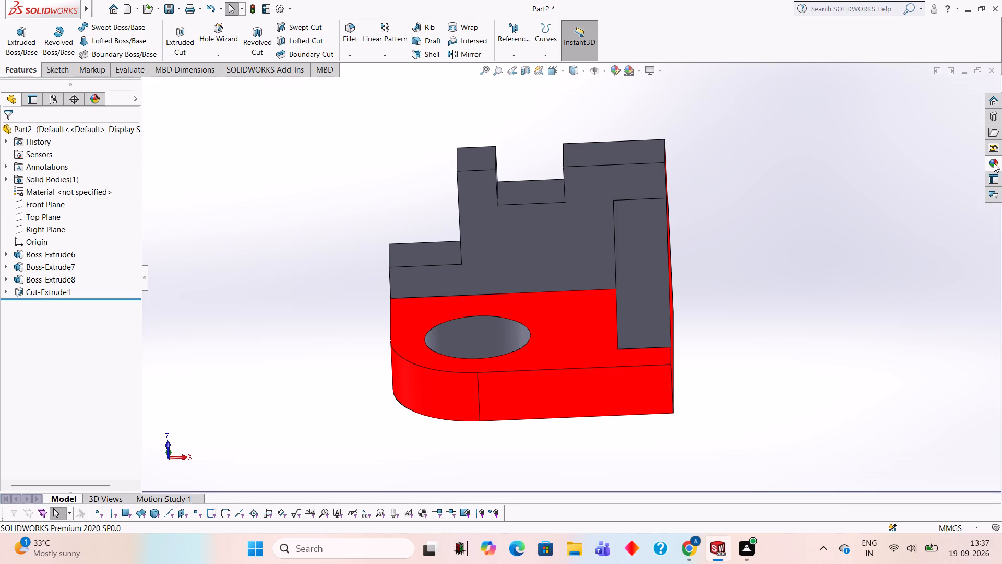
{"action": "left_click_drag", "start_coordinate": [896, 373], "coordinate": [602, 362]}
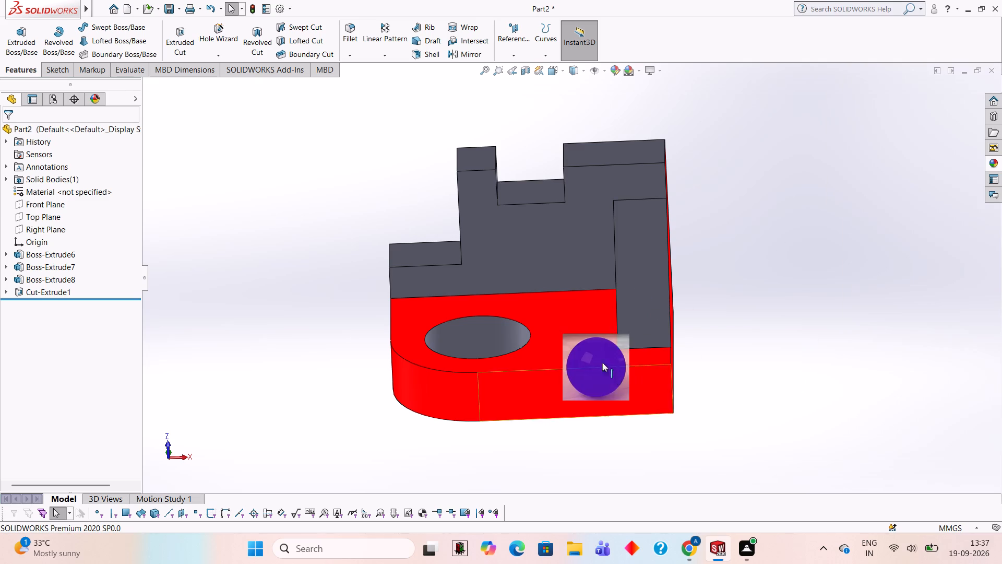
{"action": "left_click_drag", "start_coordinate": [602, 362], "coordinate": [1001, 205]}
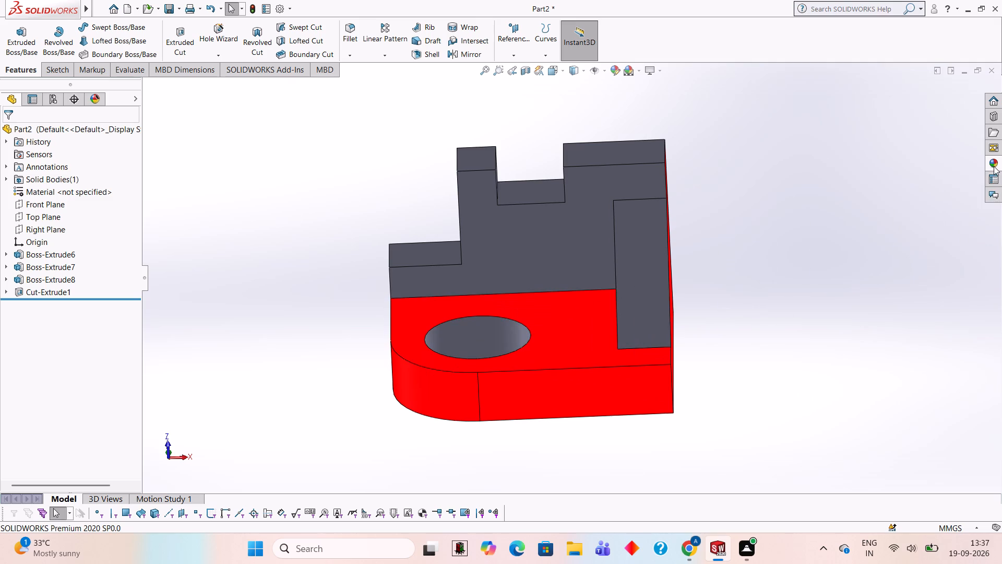
Apply the Yellow LED appearance to the cut feature of the round hole in the base plate.
{"action": "left_click", "coordinate": [994, 166]}
{"action": "left_click_drag", "start_coordinate": [898, 451], "coordinate": [611, 311]}
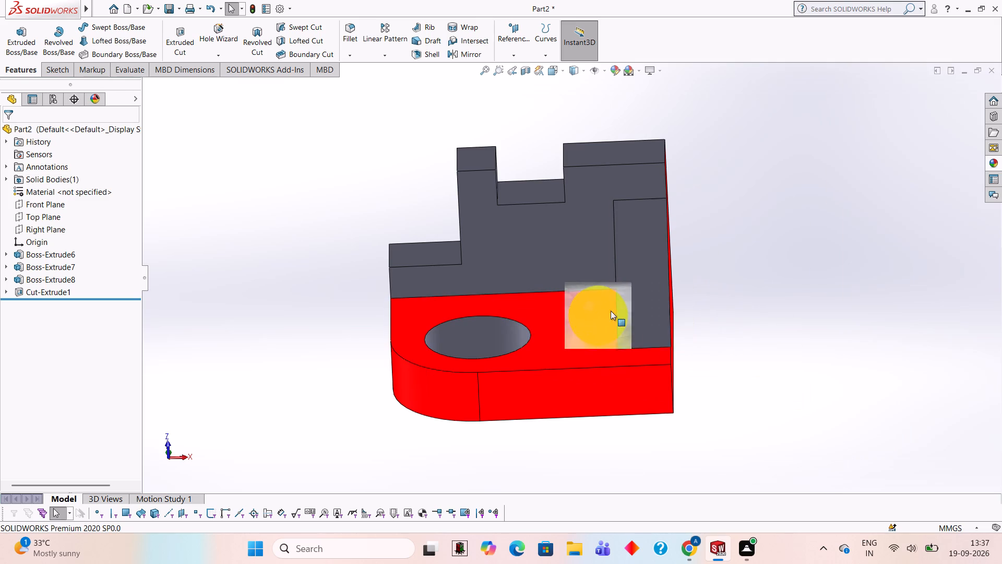
{"action": "left_click_drag", "start_coordinate": [611, 311], "coordinate": [493, 338]}
{"action": "left_click", "coordinate": [493, 338]}
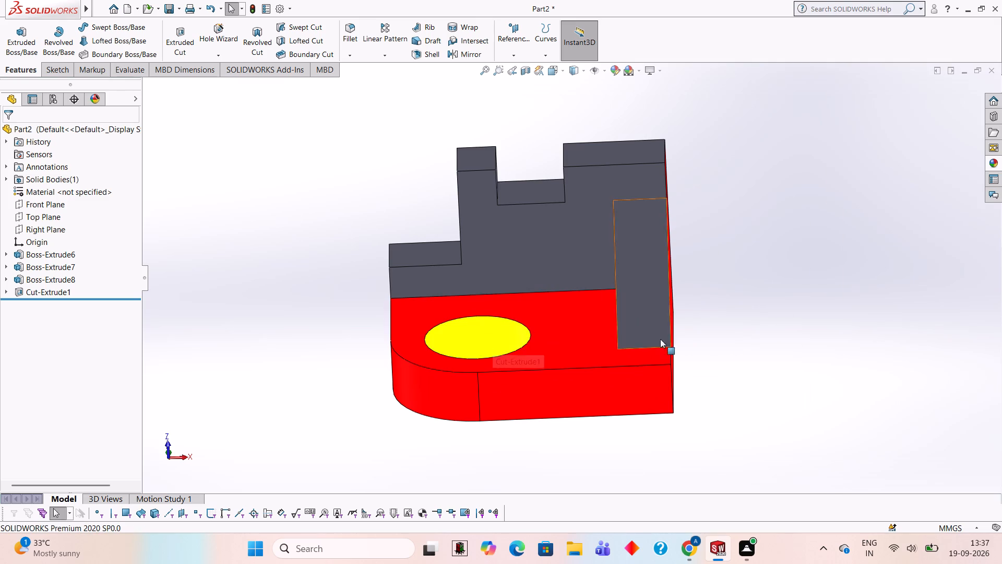
Apply the Blue LED appearance to the whole triangular rib extrusion feature.
{"action": "middle_click_drag", "start_coordinate": [713, 325], "coordinate": [722, 416]}
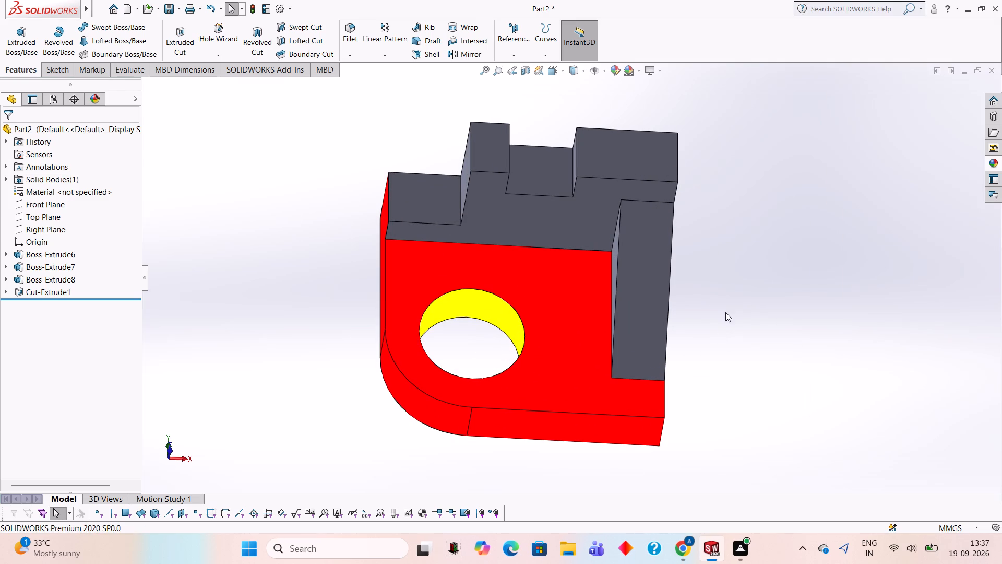
{"action": "left_click", "coordinate": [996, 158]}
{"action": "left_click_drag", "start_coordinate": [889, 351], "coordinate": [690, 232]}
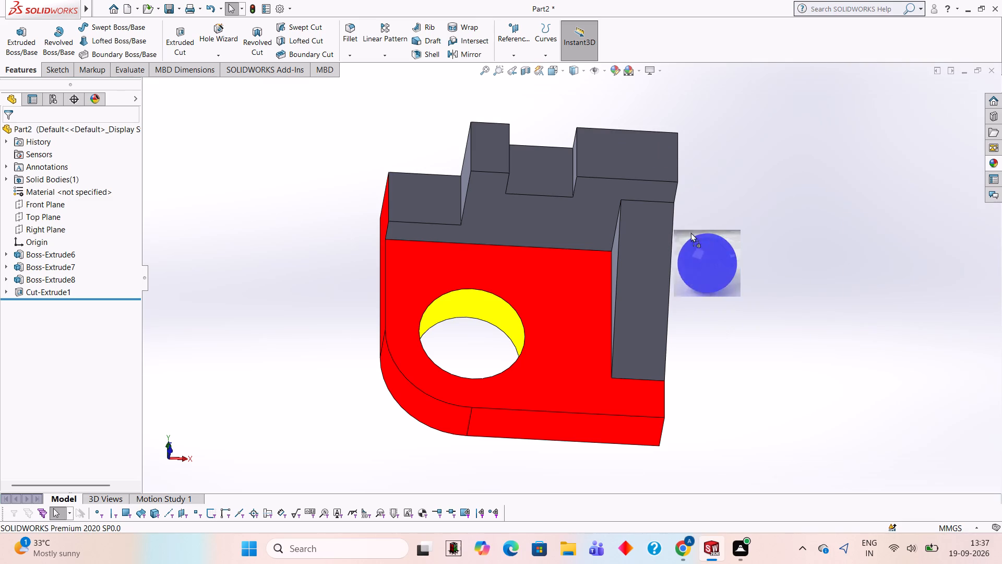
{"action": "left_click_drag", "start_coordinate": [690, 232], "coordinate": [655, 226]}
{"action": "left_click", "coordinate": [655, 226]}
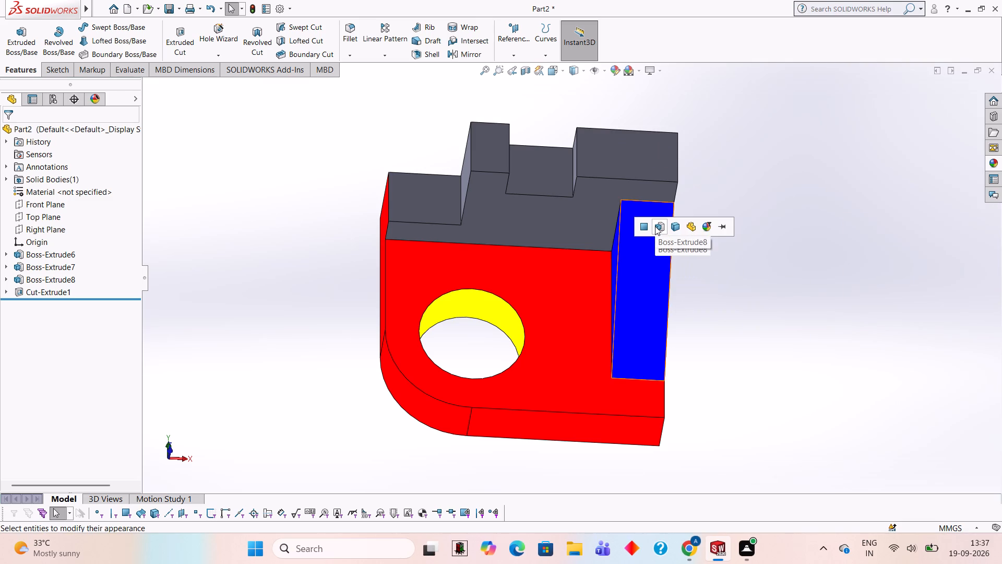
Apply the Green LED appearance to the upright's wider end face beside the notch on the rib side, limited to that face.
{"action": "middle_click_drag", "start_coordinate": [725, 231], "coordinate": [760, 258]}
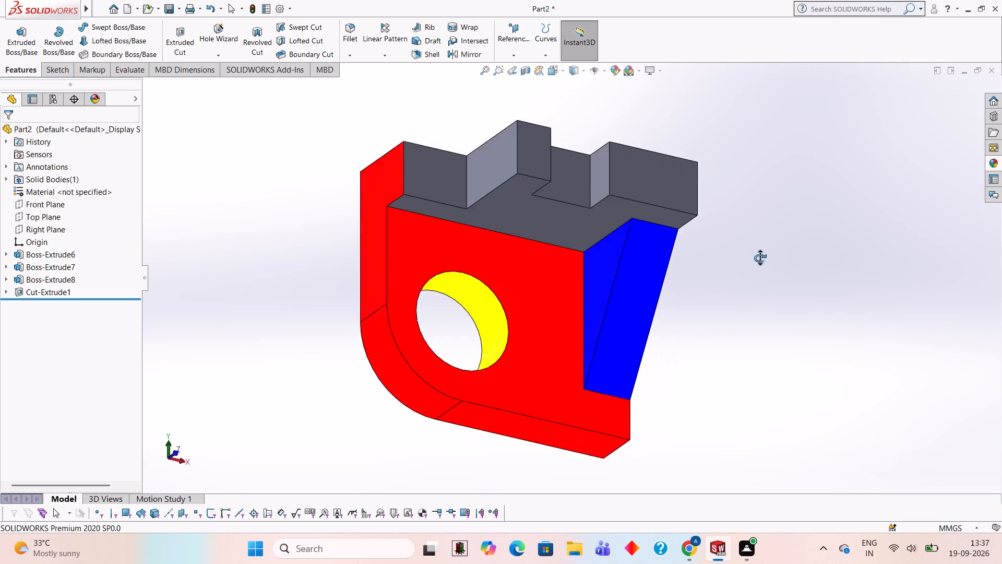
{"action": "middle_click_drag", "start_coordinate": [760, 258], "coordinate": [735, 244]}
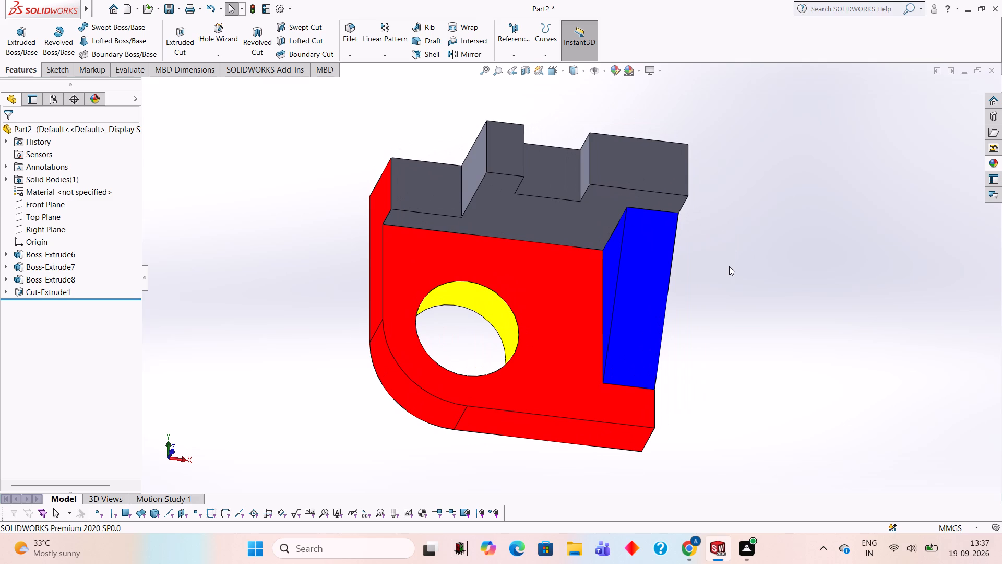
{"action": "middle_click_drag", "start_coordinate": [707, 401], "coordinate": [704, 359]}
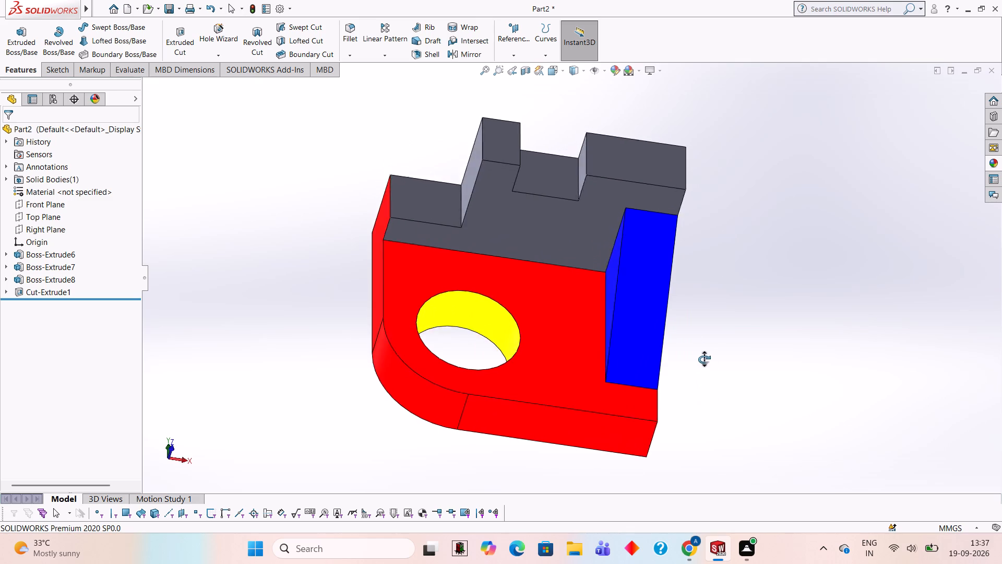
{"action": "middle_click_drag", "start_coordinate": [704, 359], "coordinate": [694, 338]}
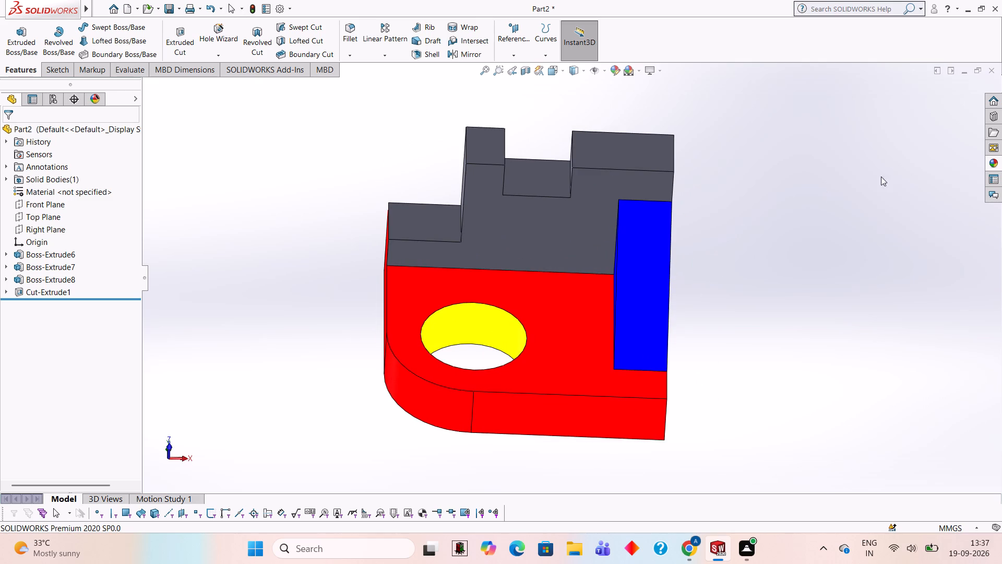
{"action": "left_click", "coordinate": [995, 167]}
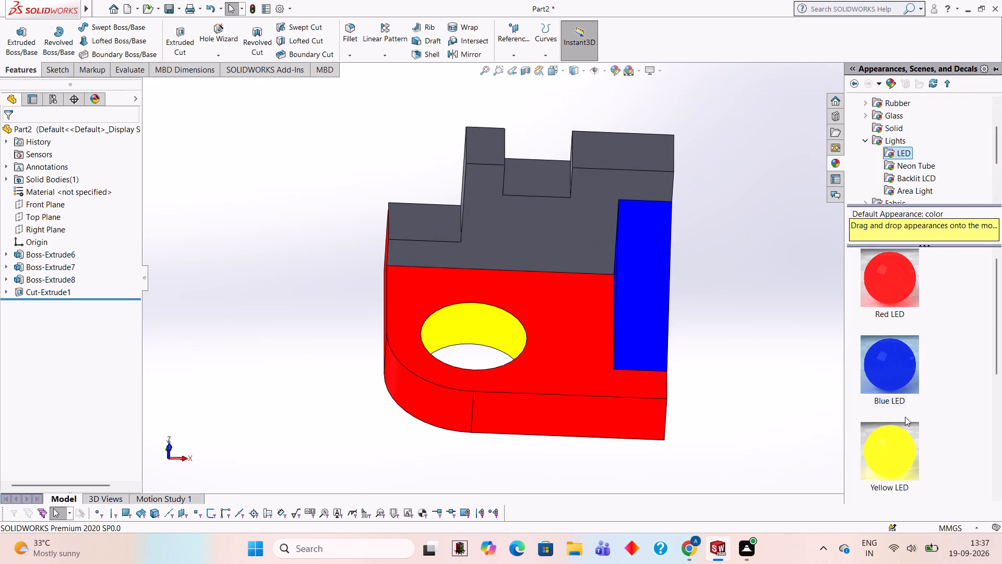
{"action": "scroll", "coordinate": [904, 420], "scroll_direction": "down", "scroll_amount": 1}
{"action": "left_click_drag", "start_coordinate": [903, 417], "coordinate": [637, 144]}
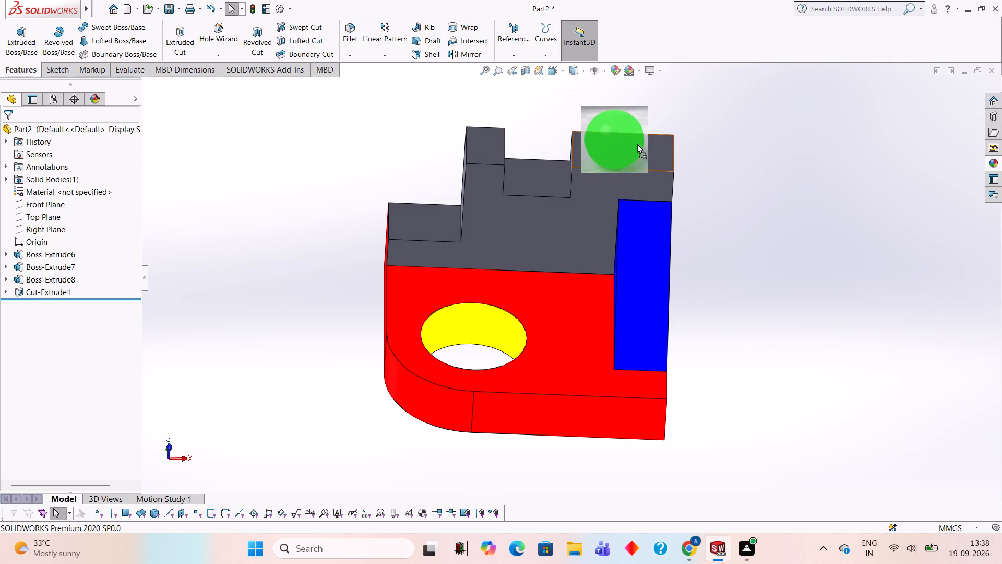
{"action": "left_click_drag", "start_coordinate": [637, 144], "coordinate": [650, 155]}
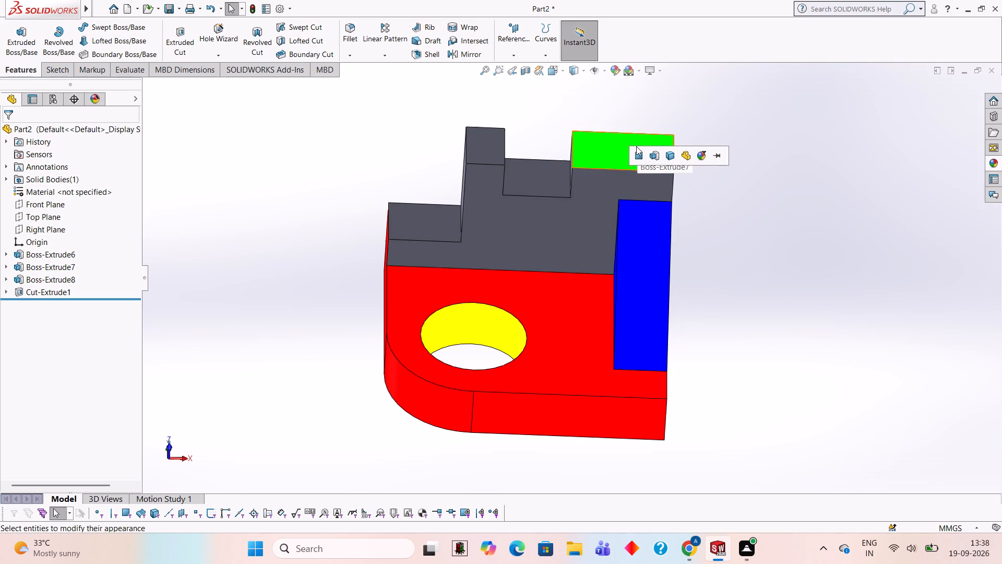
{"action": "left_click", "coordinate": [645, 156]}
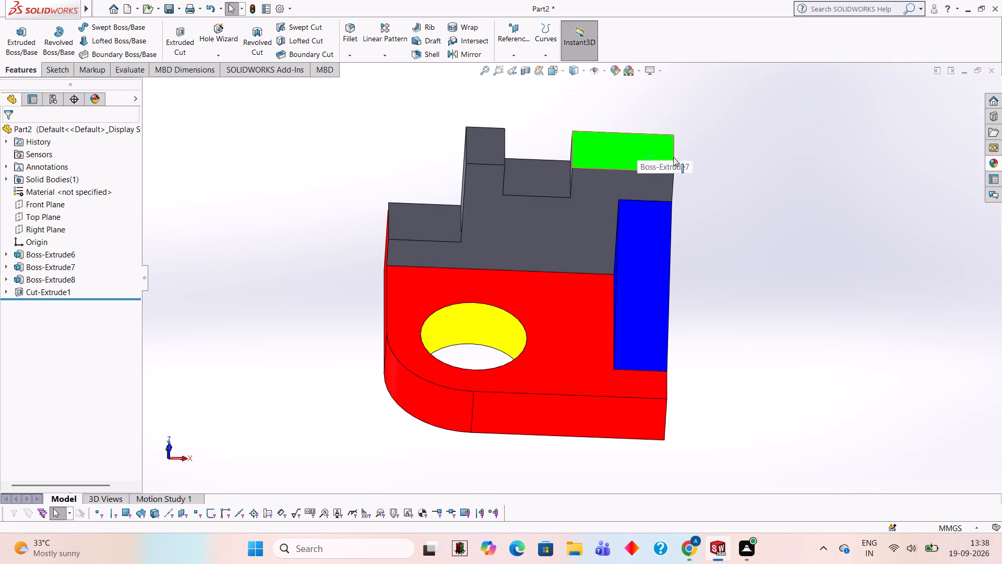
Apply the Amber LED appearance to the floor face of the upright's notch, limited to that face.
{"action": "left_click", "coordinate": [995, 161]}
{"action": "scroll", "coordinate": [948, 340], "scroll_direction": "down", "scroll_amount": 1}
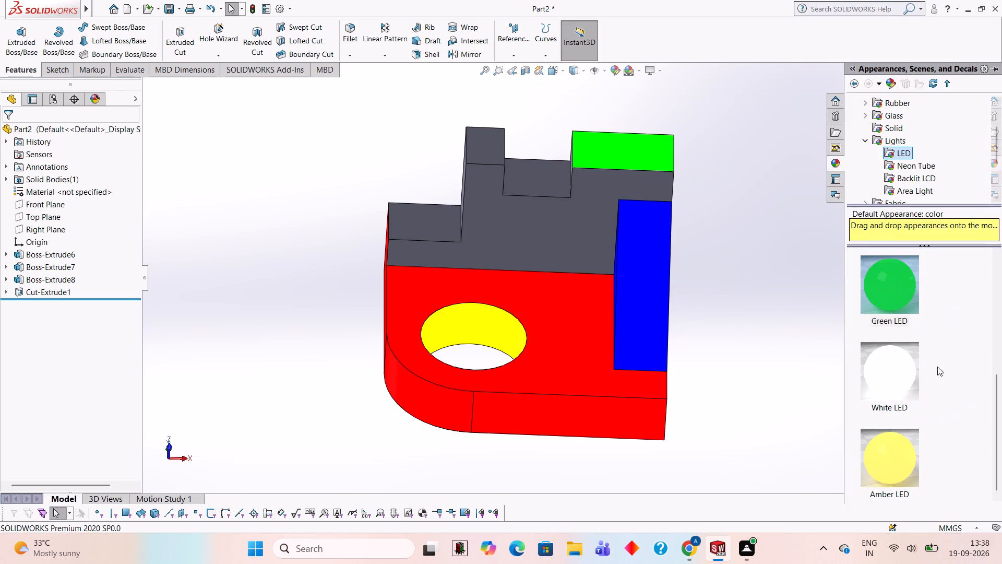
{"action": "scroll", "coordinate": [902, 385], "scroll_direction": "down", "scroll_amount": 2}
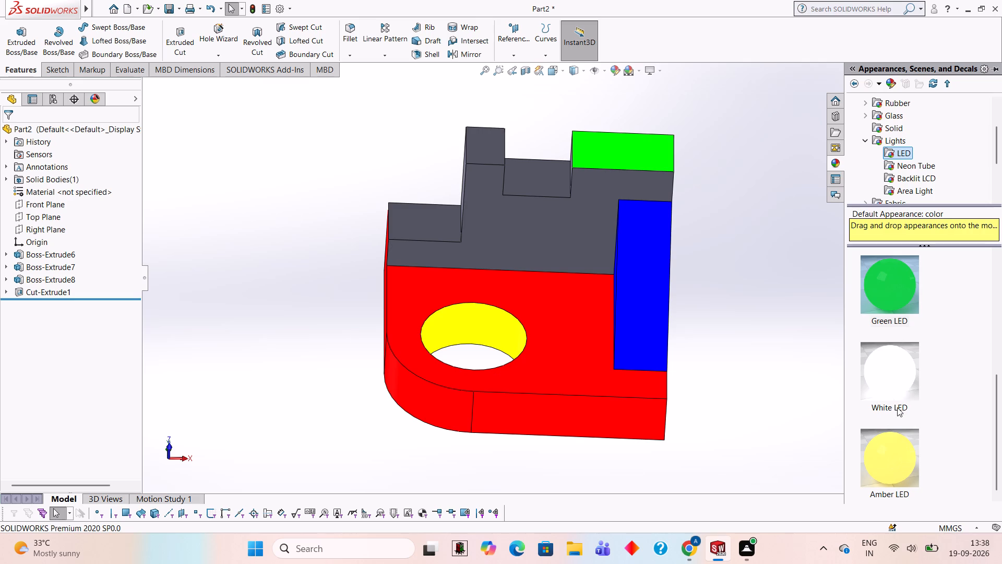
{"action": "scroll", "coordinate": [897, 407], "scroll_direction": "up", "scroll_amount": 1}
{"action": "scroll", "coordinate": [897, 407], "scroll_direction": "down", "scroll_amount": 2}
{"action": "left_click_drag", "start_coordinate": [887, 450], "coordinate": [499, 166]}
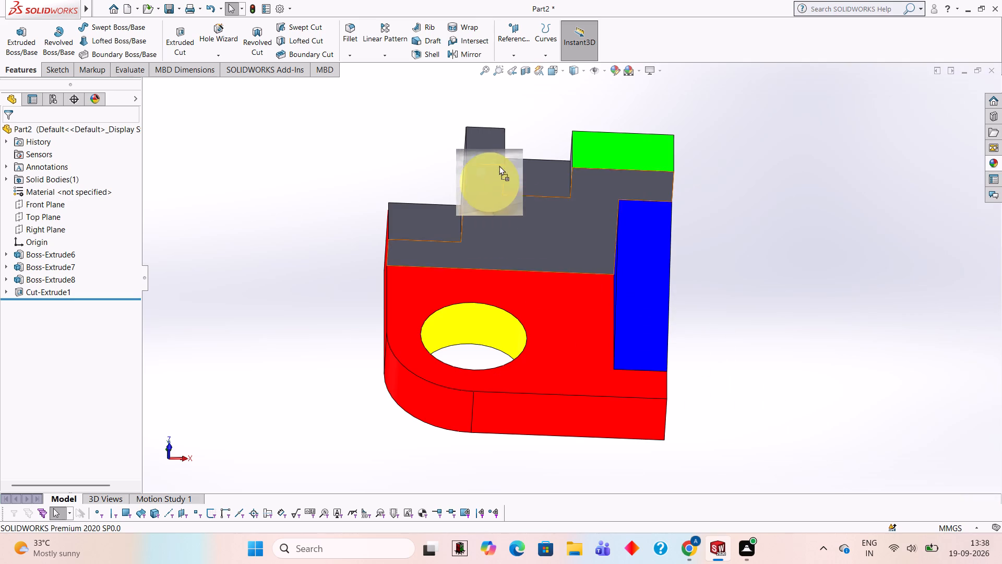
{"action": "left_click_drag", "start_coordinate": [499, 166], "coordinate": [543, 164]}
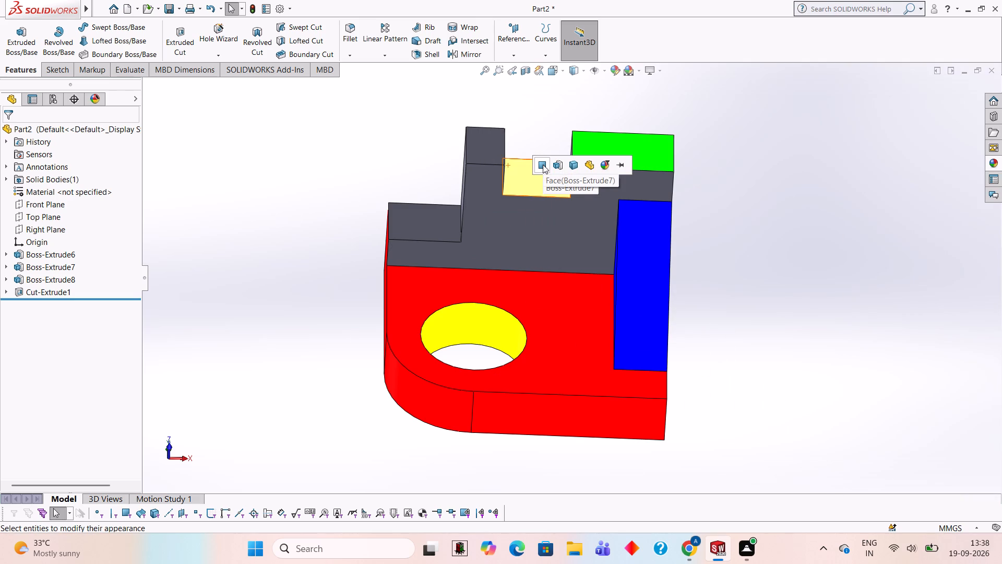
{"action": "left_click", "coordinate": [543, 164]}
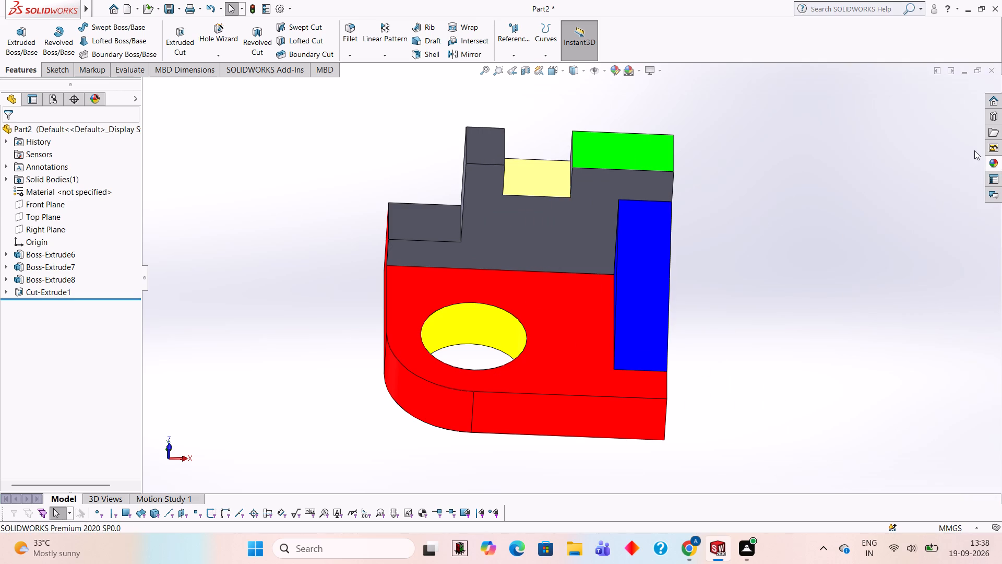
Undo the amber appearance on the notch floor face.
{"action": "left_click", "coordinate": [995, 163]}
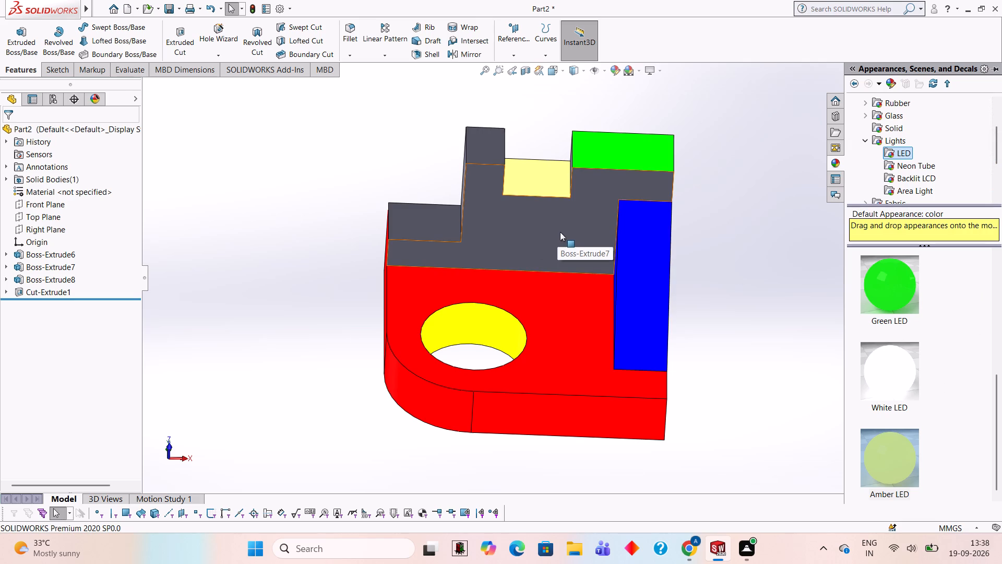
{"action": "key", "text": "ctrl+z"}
Apply the Green LED appearance to the floor face of the upright's notch, limited to that face.
{"action": "left_click", "coordinate": [887, 279]}
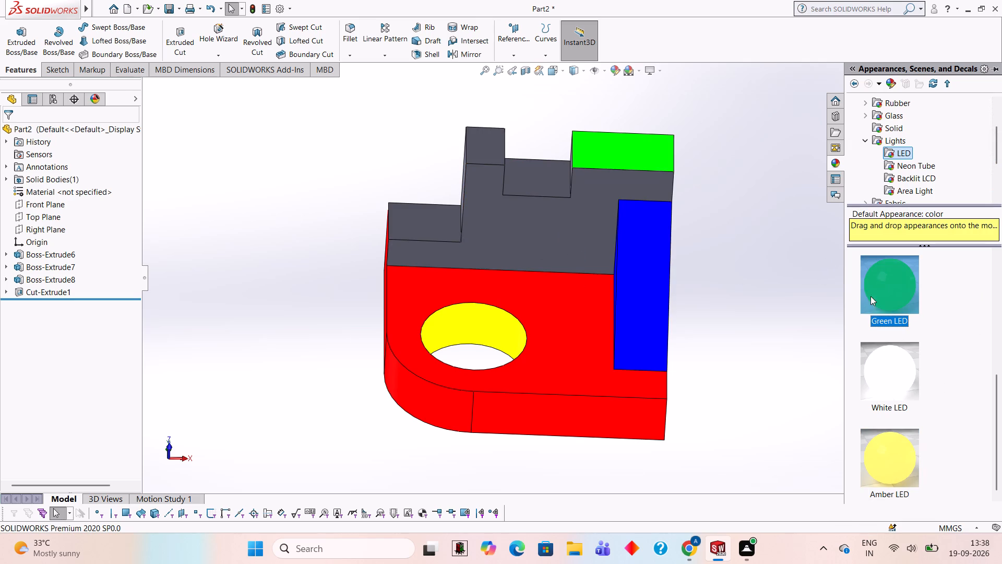
{"action": "left_click_drag", "start_coordinate": [871, 301], "coordinate": [516, 170]}
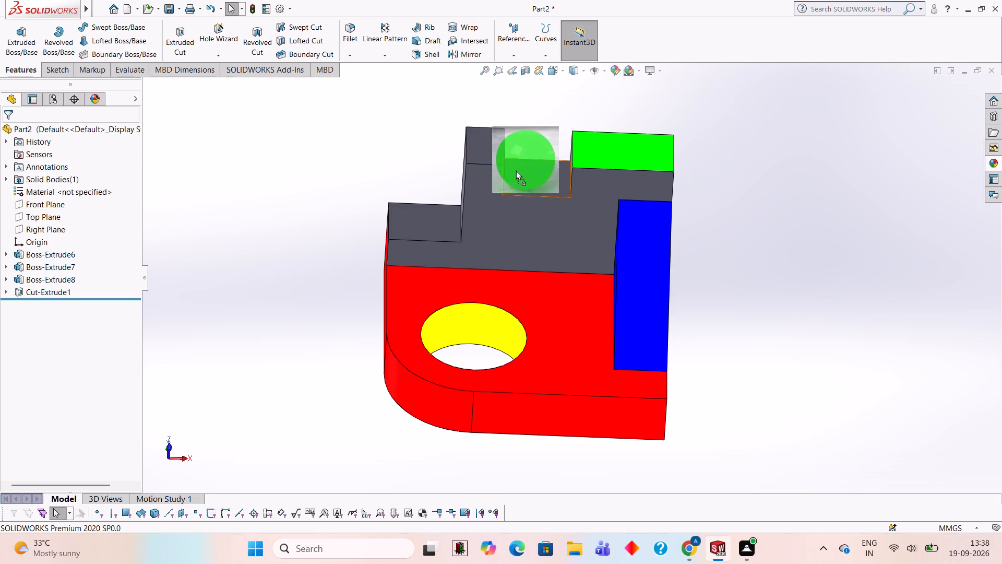
{"action": "left_click_drag", "start_coordinate": [516, 170], "coordinate": [517, 171]}
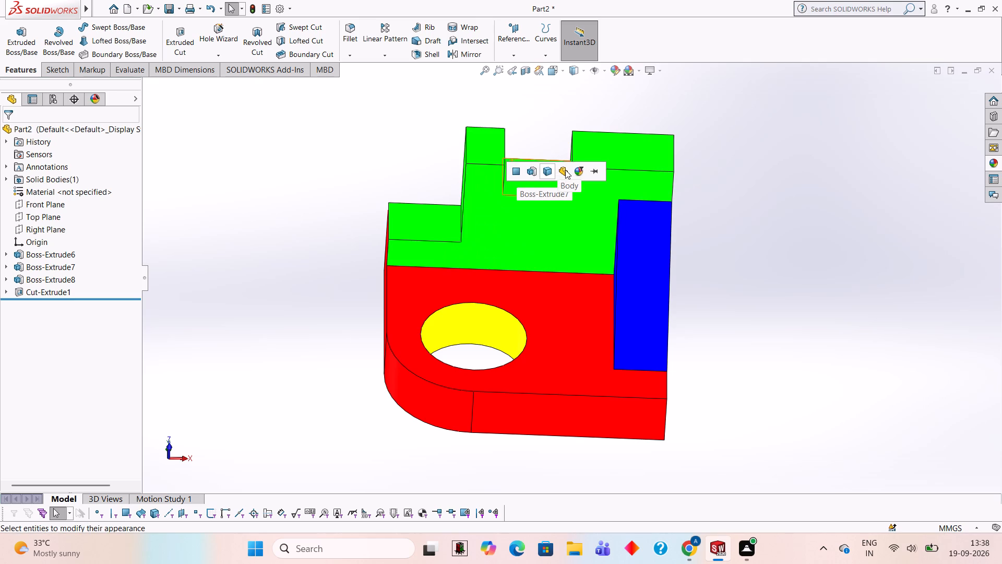
{"action": "left_click", "coordinate": [515, 169]}
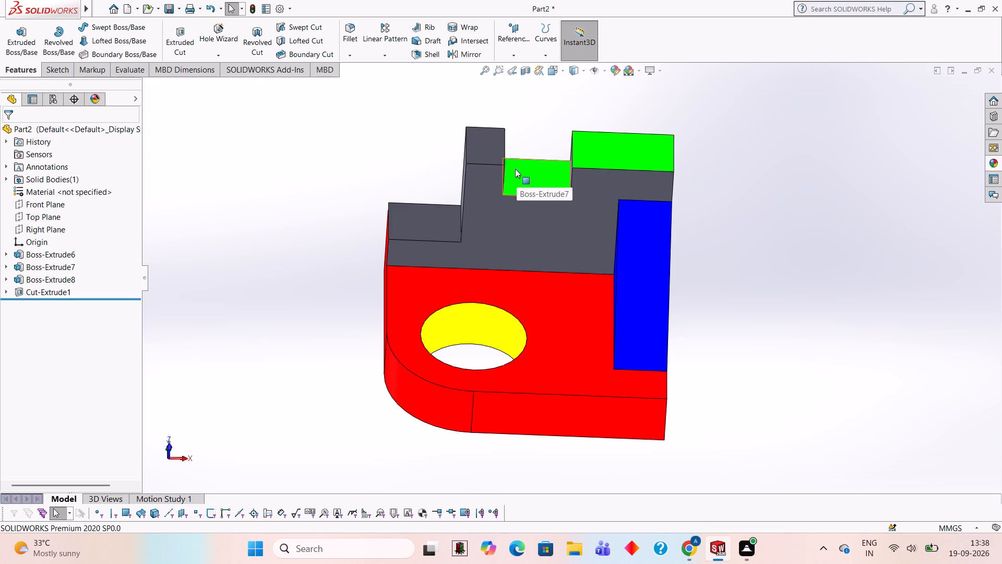
Apply the Green LED appearance to the whole stepped upright extrusion.
{"action": "left_click", "coordinate": [988, 164]}
{"action": "left_click_drag", "start_coordinate": [906, 285], "coordinate": [795, 277]}
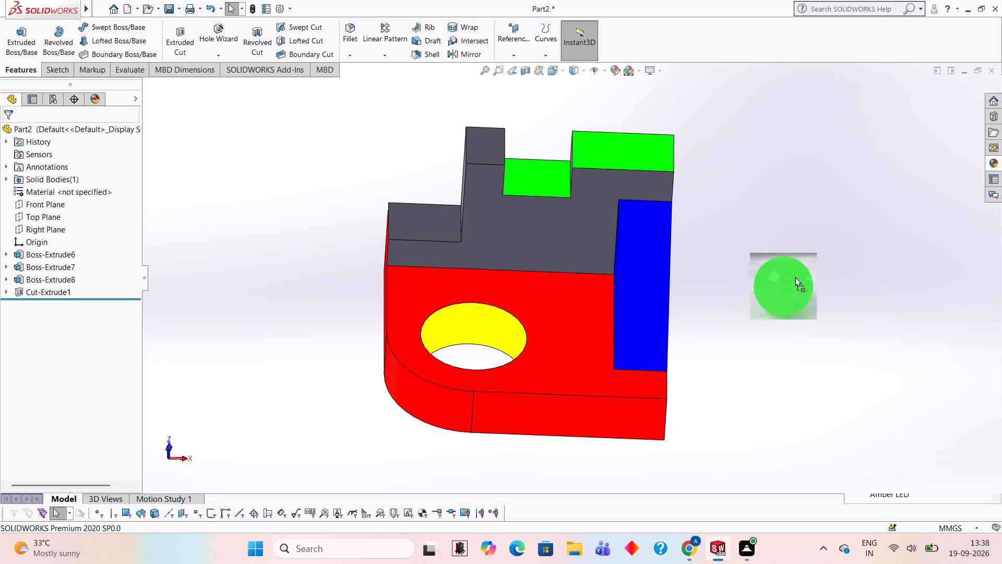
{"action": "left_click_drag", "start_coordinate": [795, 277], "coordinate": [510, 140]}
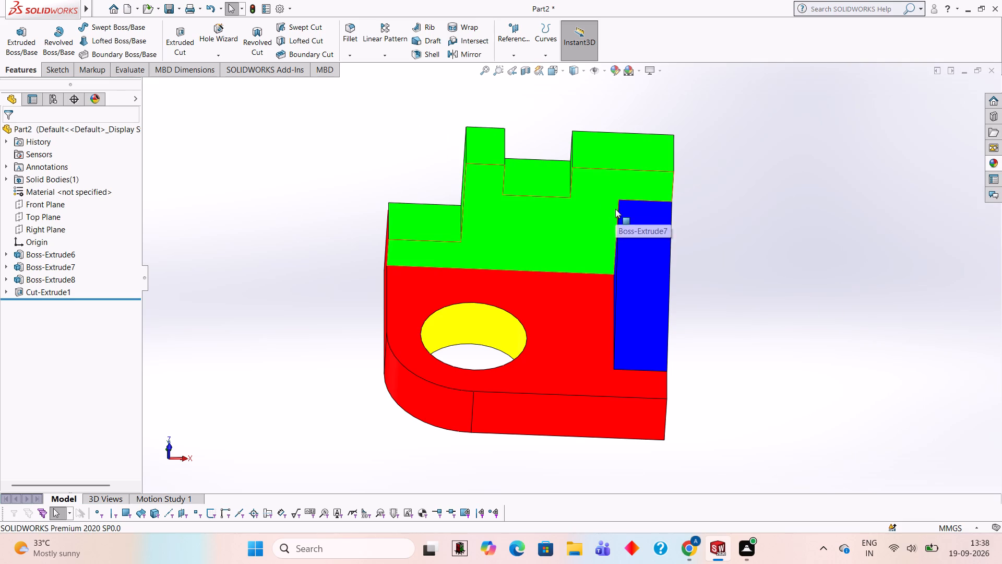
Undo the Green LED appearance on the whole stepped upright and on its notch floor face.
{"action": "key", "text": "ctrl+z"}
{"action": "key", "text": "Escape"}
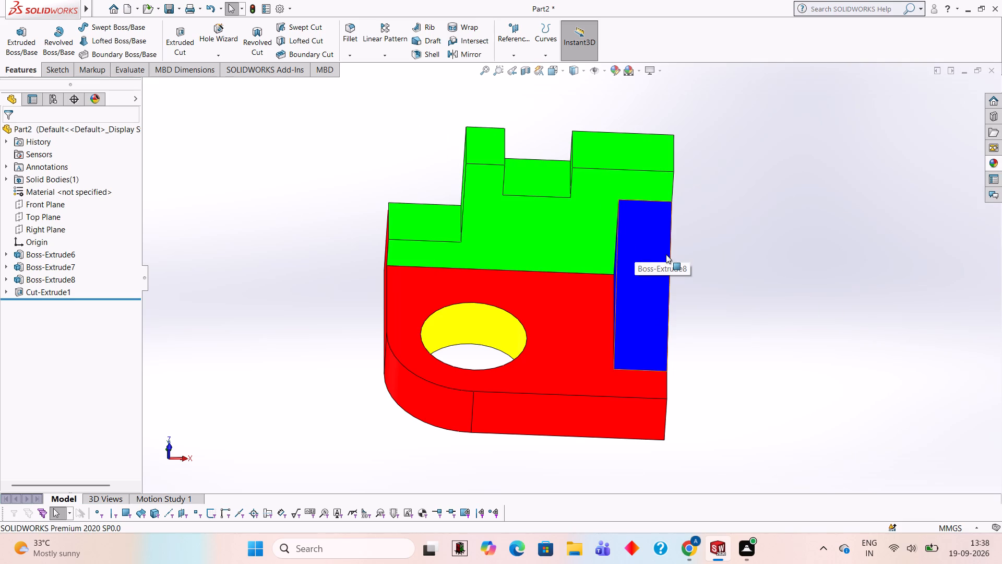
{"action": "key", "text": "ctrl+z"}
{"action": "key", "text": "ctrl+z"}
{"action": "key", "text": "ctrl+z"}
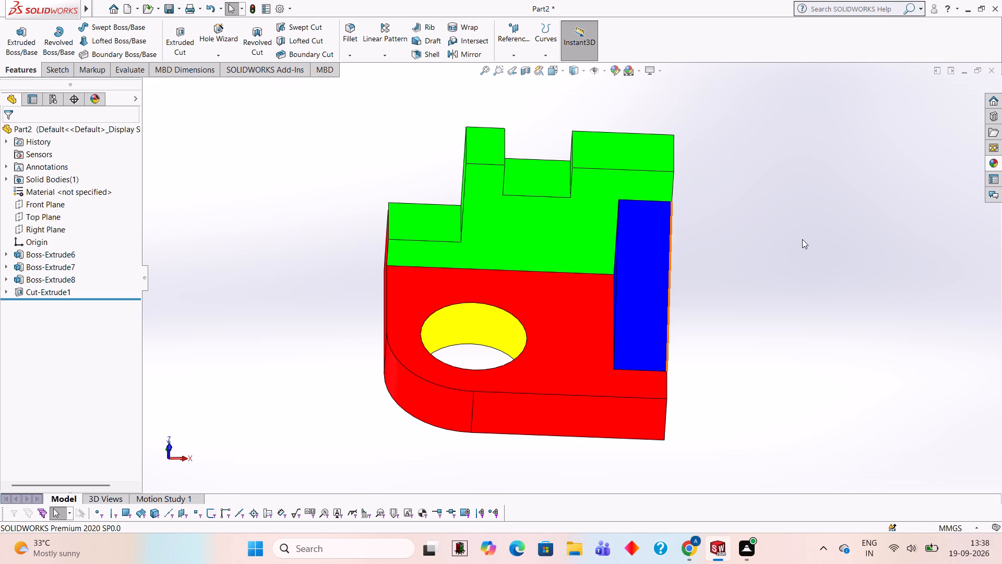
{"action": "key", "text": "ctrl+z"}
{"action": "key", "text": "Escape"}
{"action": "left_click", "coordinate": [802, 239]}
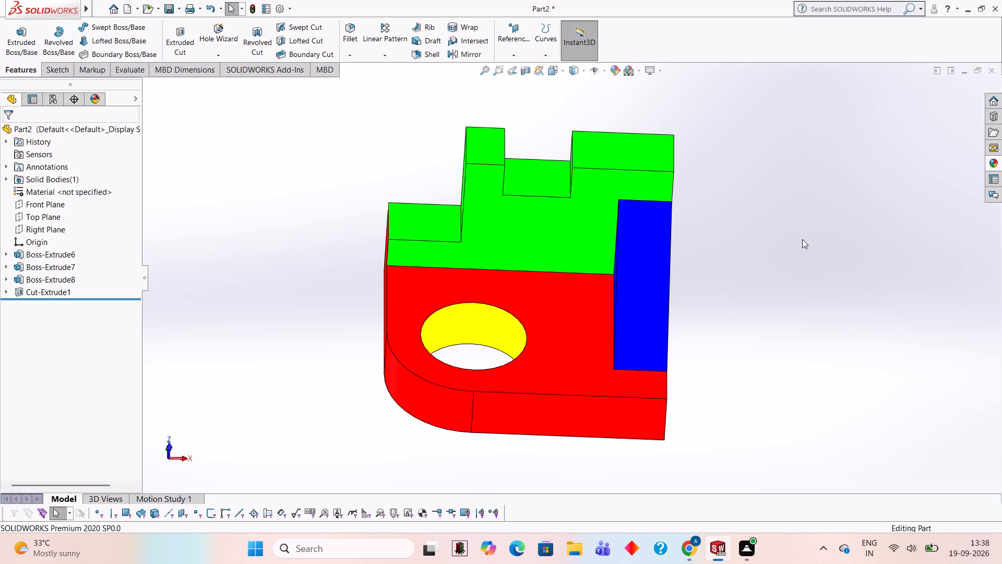
{"action": "key", "text": "ctrl+z"}
{"action": "key", "text": "ctrl+z"}
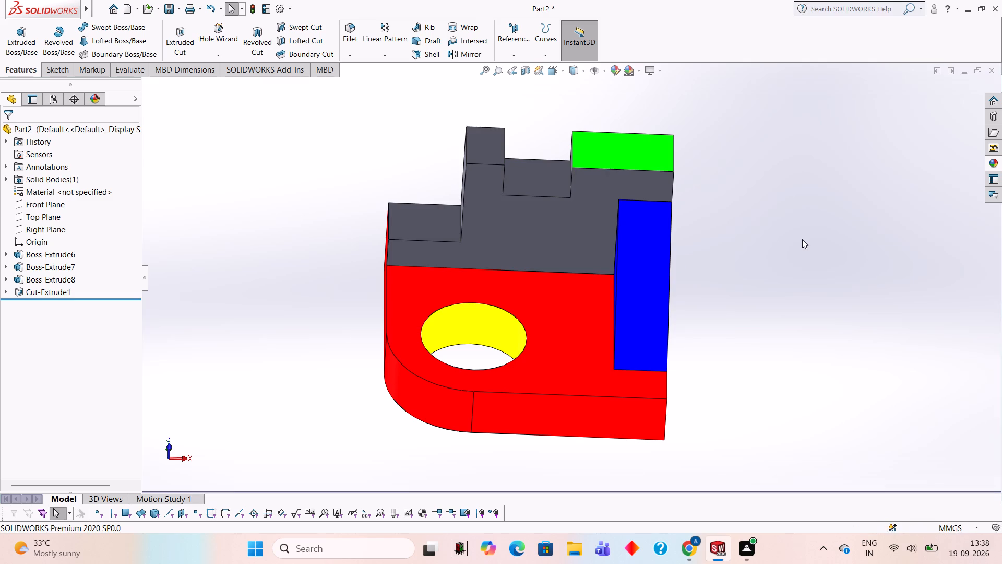
Apply the Green LED appearance to the floor face of the upright's notch, limited to that face.
{"action": "left_click", "coordinate": [998, 166]}
{"action": "left_click_drag", "start_coordinate": [897, 284], "coordinate": [543, 139]}
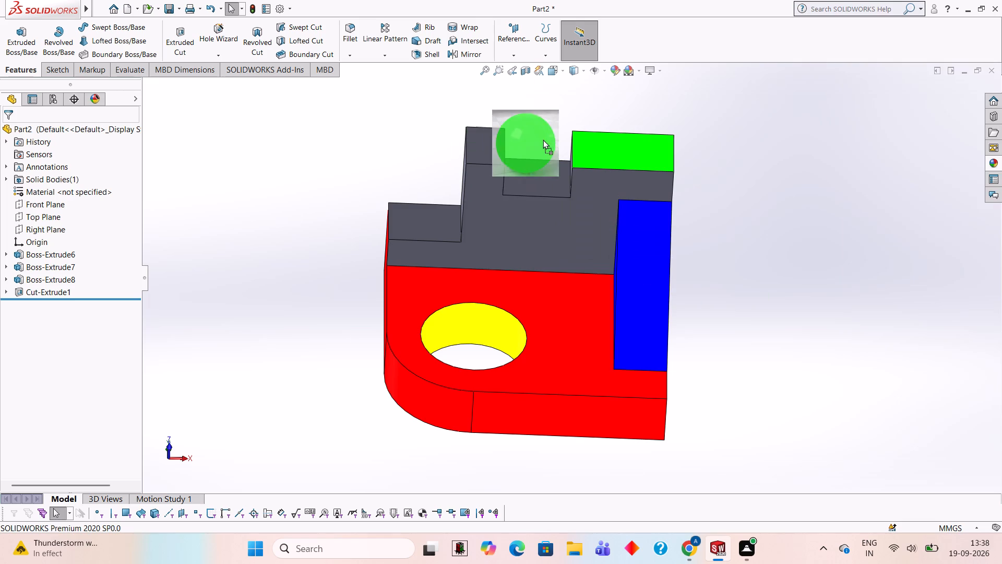
{"action": "left_click_drag", "start_coordinate": [543, 139], "coordinate": [549, 167]}
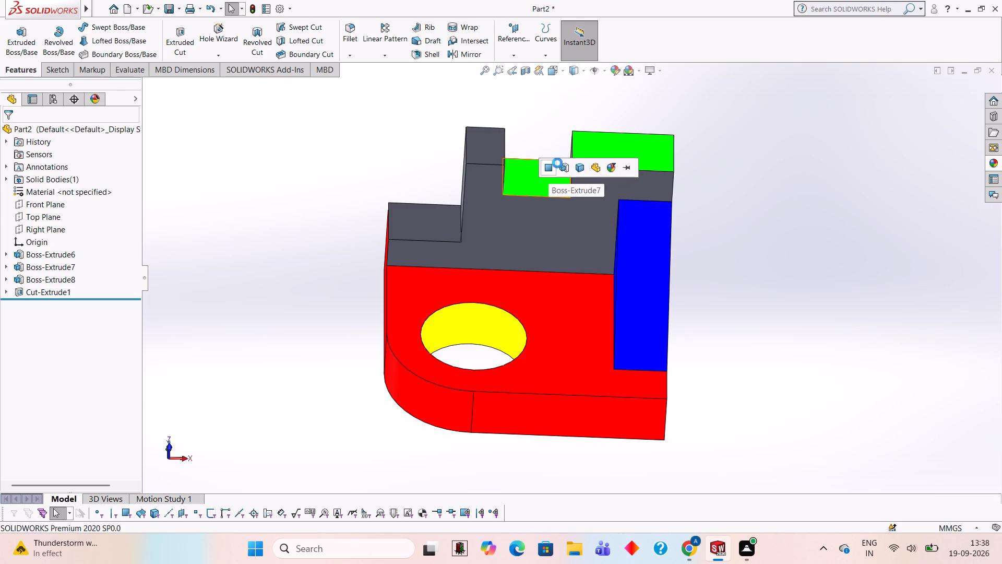
{"action": "left_click", "coordinate": [551, 163]}
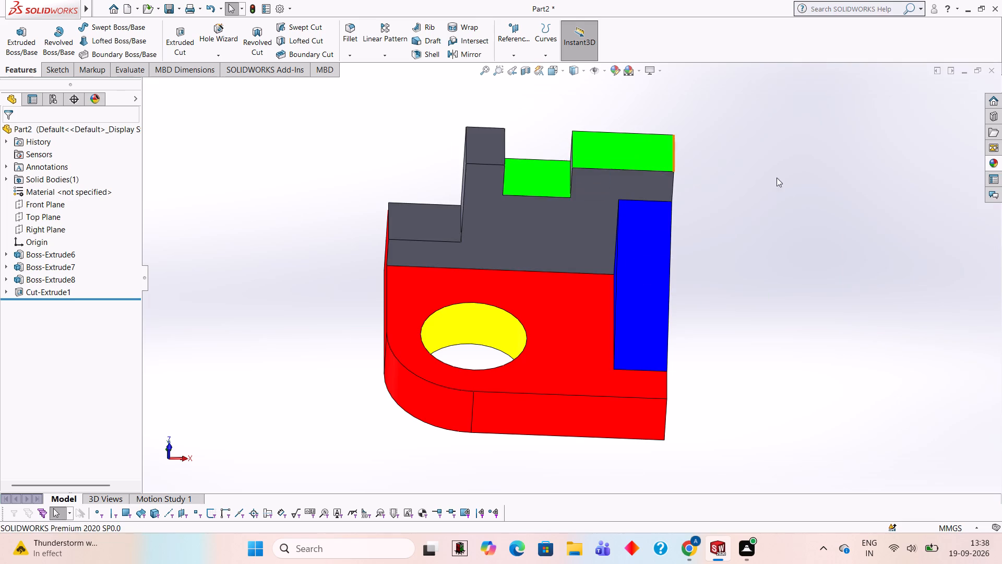
Apply the Green LED appearance to the end face of the upright's narrow prong beside the notch, limited to that face.
{"action": "middle_click_drag", "start_coordinate": [784, 179], "coordinate": [811, 287]}
{"action": "left_click", "coordinate": [994, 164]}
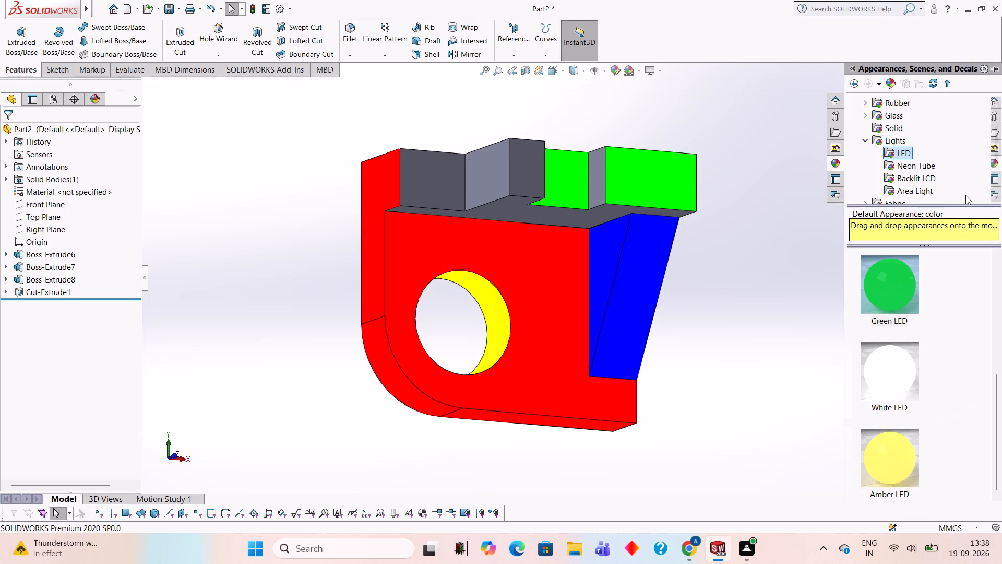
{"action": "left_click_drag", "start_coordinate": [913, 283], "coordinate": [557, 165]}
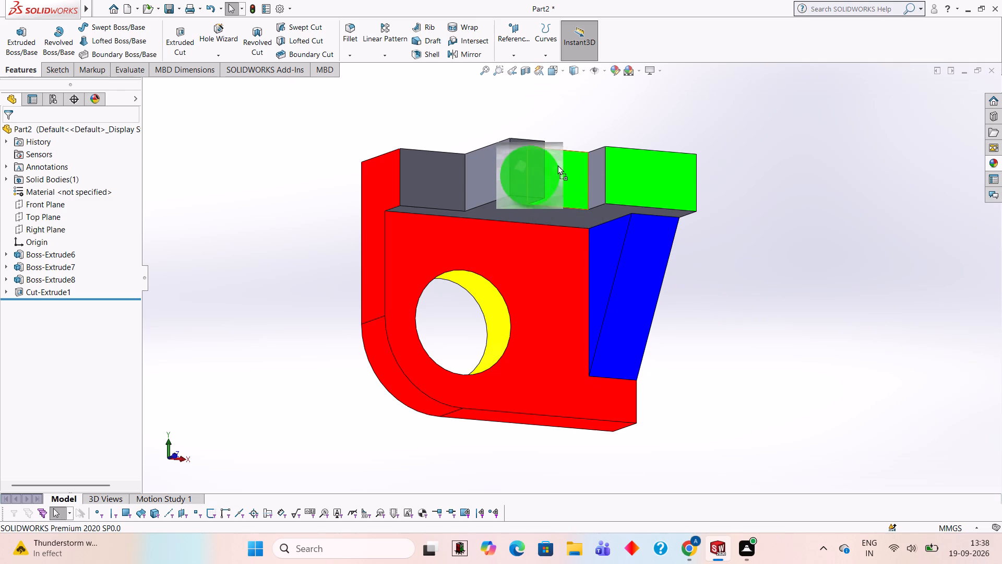
{"action": "left_click_drag", "start_coordinate": [557, 165], "coordinate": [539, 152]}
{"action": "left_click", "coordinate": [539, 152]}
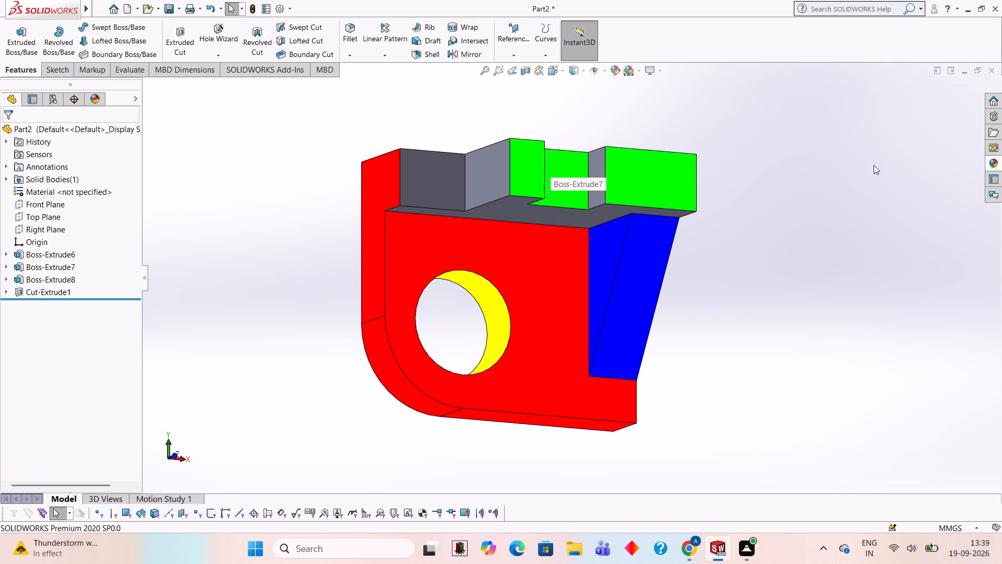
Apply the Green LED appearance to the end face of the upright's lowest step, limited to that face.
{"action": "middle_click_drag", "start_coordinate": [878, 164], "coordinate": [924, 209]}
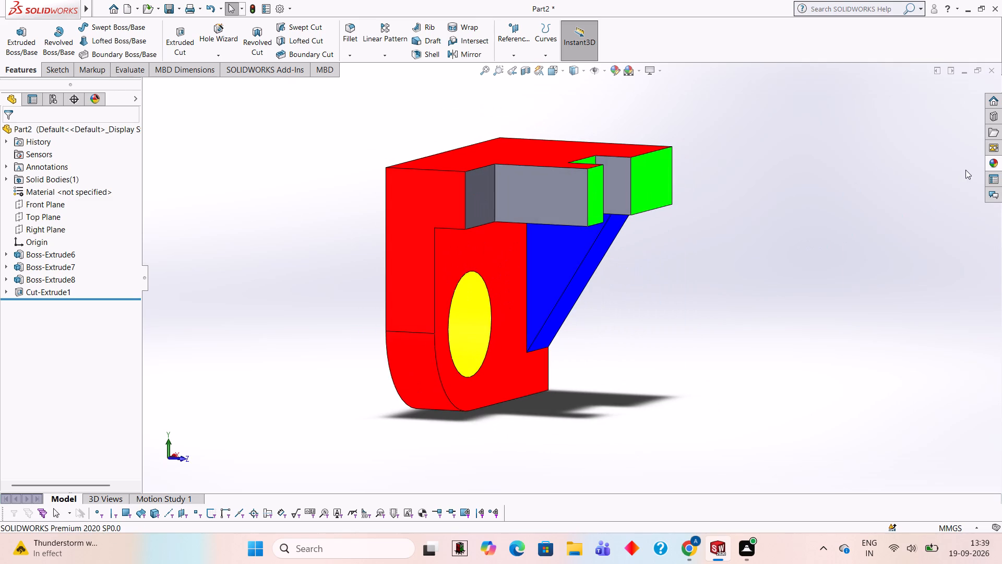
{"action": "scroll", "coordinate": [846, 220], "scroll_direction": "down", "scroll_amount": 1}
{"action": "middle_click_drag", "start_coordinate": [844, 223], "coordinate": [761, 187]}
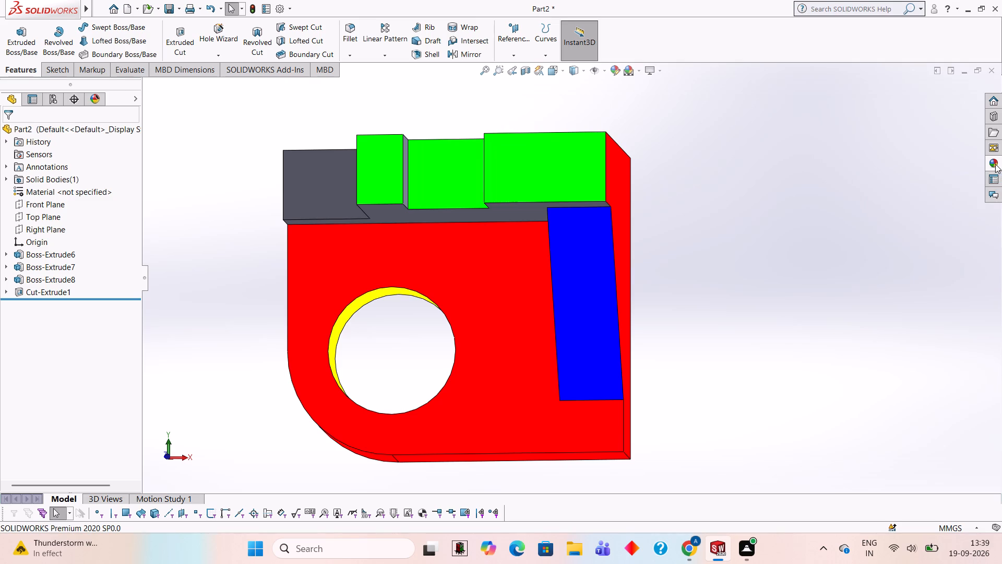
{"action": "left_click", "coordinate": [995, 164]}
{"action": "left_click_drag", "start_coordinate": [889, 298], "coordinate": [315, 194]}
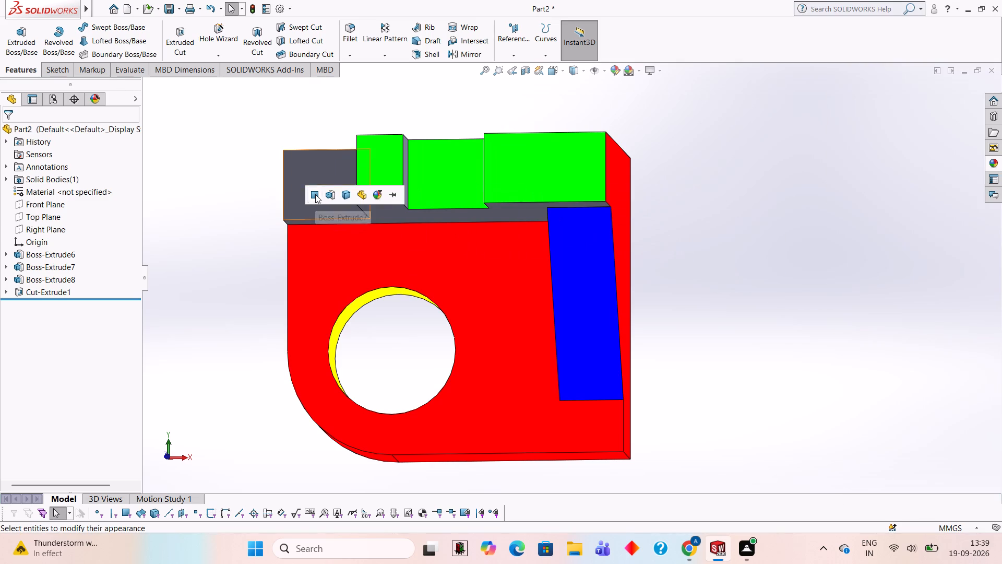
{"action": "left_click", "coordinate": [316, 194]}
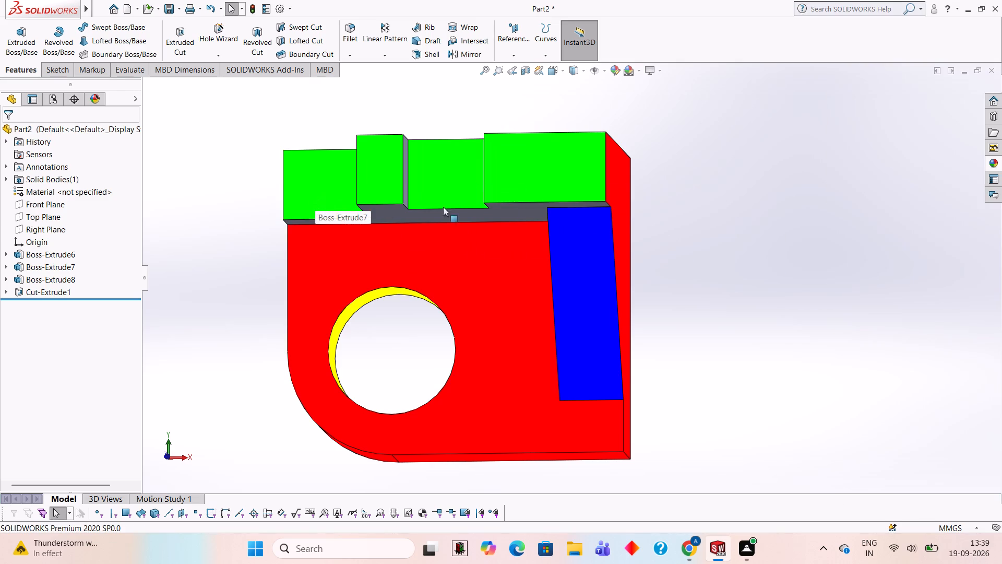
Apply the Yellow LED appearance to the upright's broad stepped face next to the blue rib, limited to that face.
{"action": "middle_click_drag", "start_coordinate": [570, 219], "coordinate": [576, 139]}
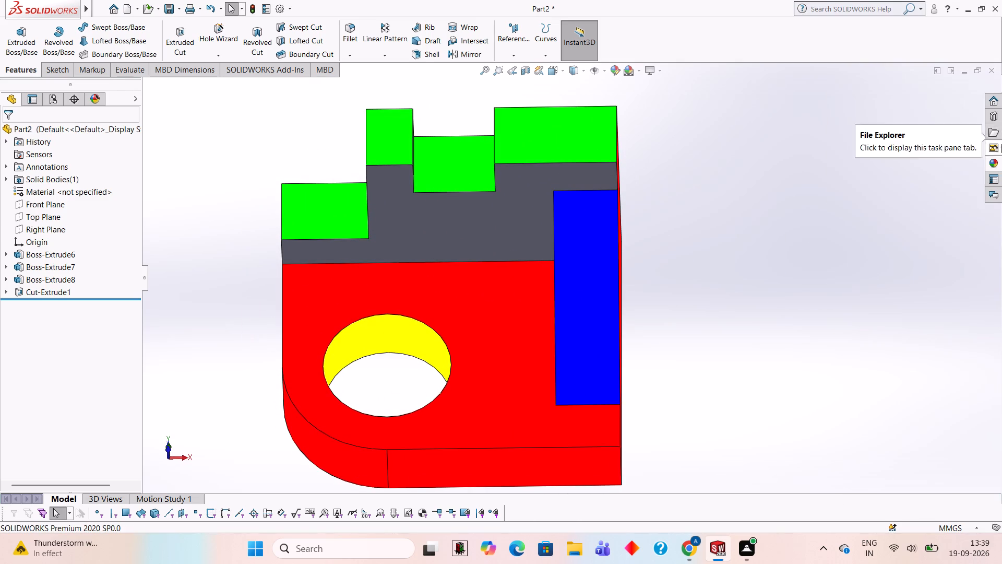
{"action": "left_click", "coordinate": [994, 164]}
{"action": "scroll", "coordinate": [874, 378], "scroll_direction": "down", "scroll_amount": 7}
{"action": "scroll", "coordinate": [899, 397], "scroll_direction": "up", "scroll_amount": 2}
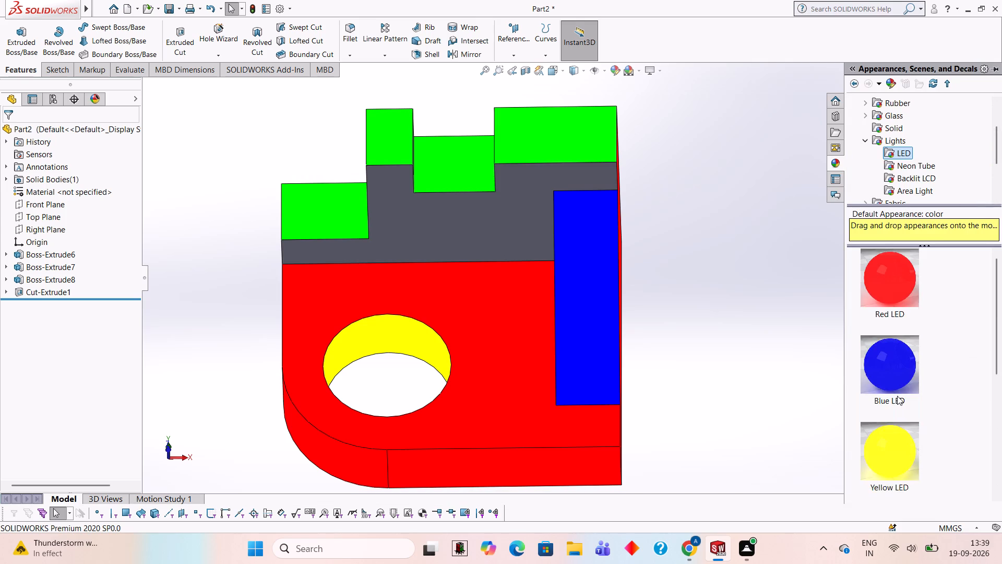
{"action": "scroll", "coordinate": [897, 396], "scroll_direction": "down", "scroll_amount": 1}
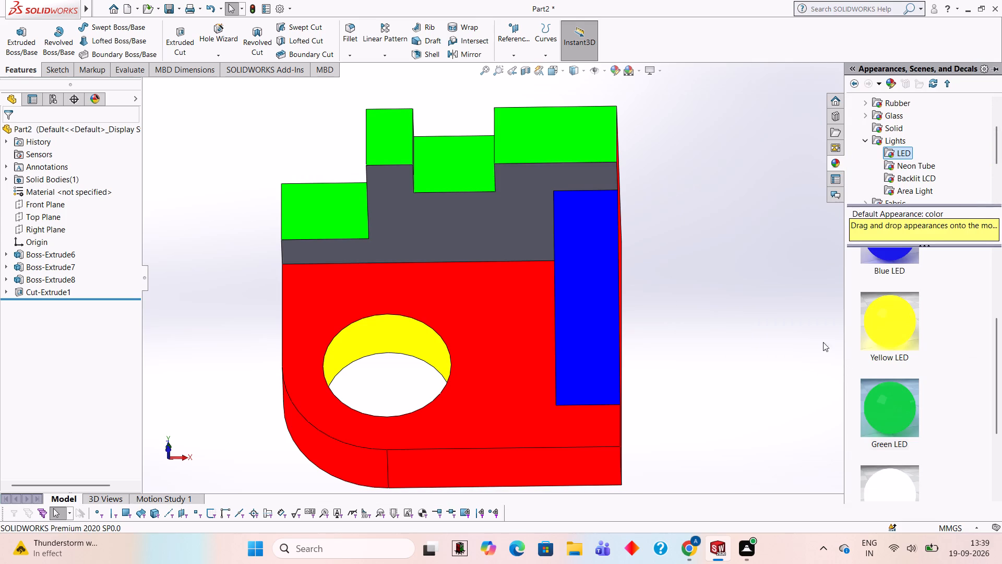
{"action": "left_click_drag", "start_coordinate": [902, 308], "coordinate": [450, 204]}
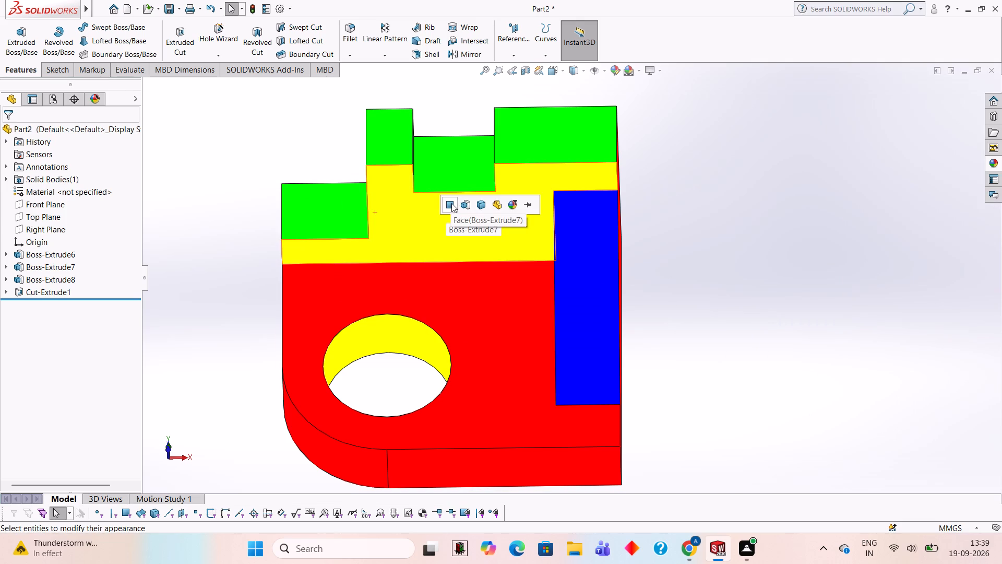
{"action": "left_click", "coordinate": [451, 203]}
Apply the Yellow LED appearance to the whole stepped upright extrusion feature.
{"action": "middle_click_drag", "start_coordinate": [490, 201], "coordinate": [541, 238]}
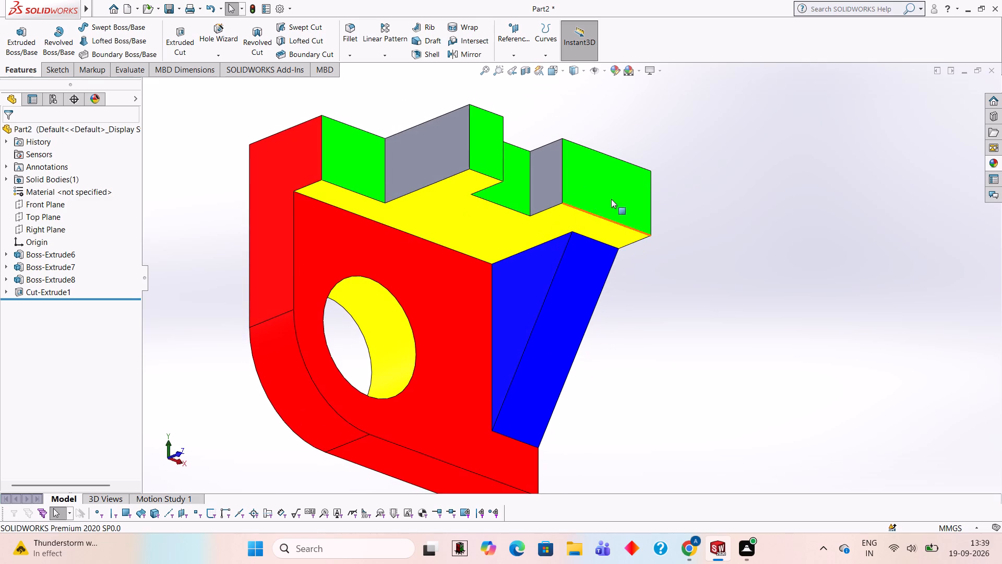
{"action": "left_click", "coordinate": [1000, 159]}
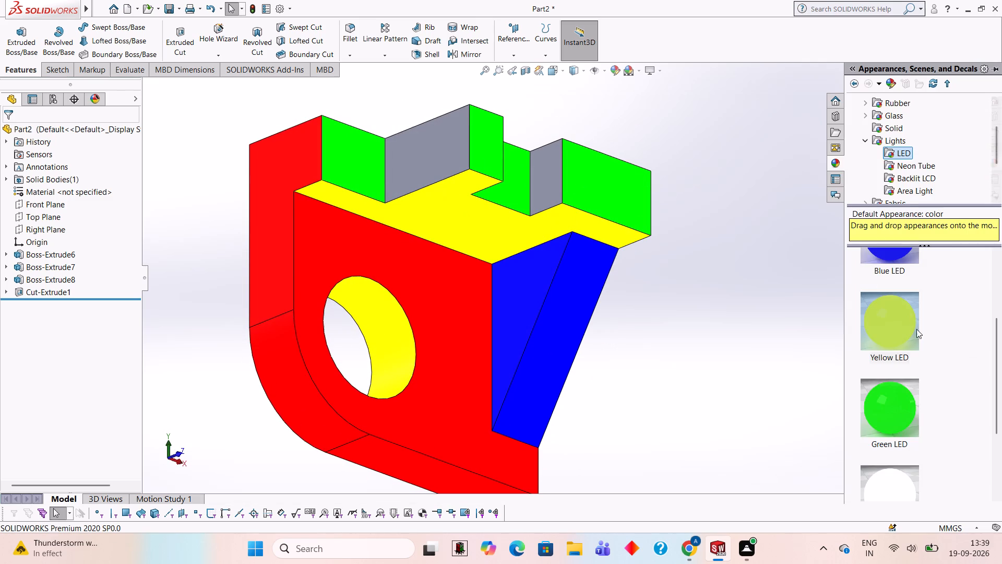
{"action": "left_click_drag", "start_coordinate": [908, 320], "coordinate": [571, 157]}
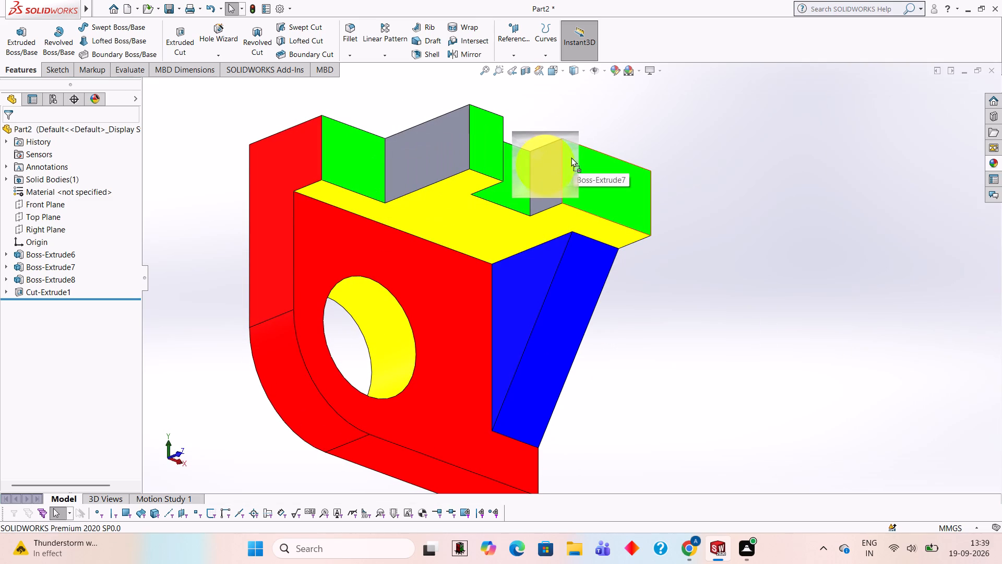
{"action": "left_click_drag", "start_coordinate": [571, 157], "coordinate": [563, 157]}
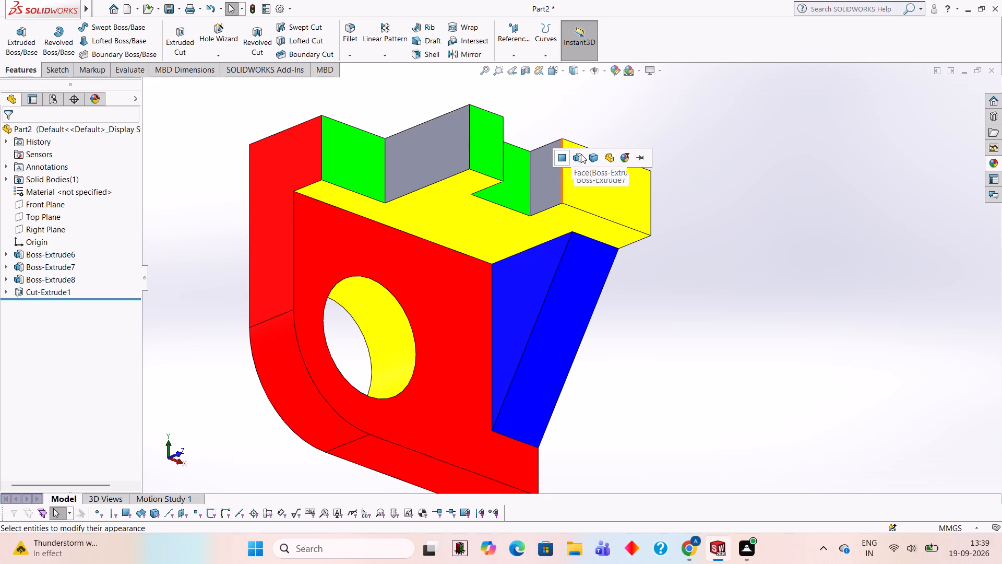
{"action": "left_click", "coordinate": [581, 154]}
Apply the Pink appearance from the Solid glass-and-light neighbouring Solid category to the hole's cut feature.
{"action": "middle_click_drag", "start_coordinate": [753, 258], "coordinate": [667, 142]}
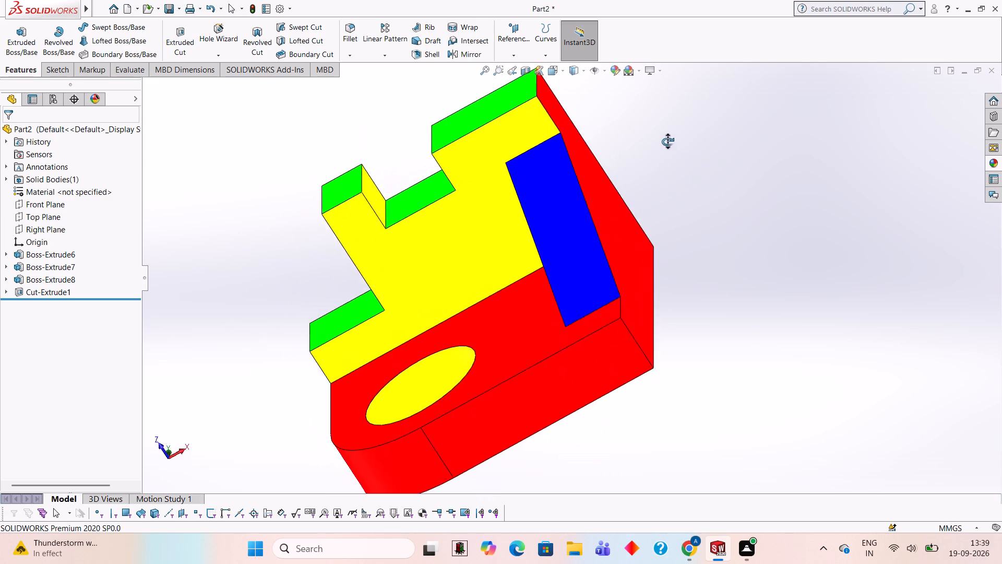
{"action": "middle_click_drag", "start_coordinate": [667, 142], "coordinate": [690, 155]}
{"action": "middle_click_drag", "start_coordinate": [681, 234], "coordinate": [696, 209]}
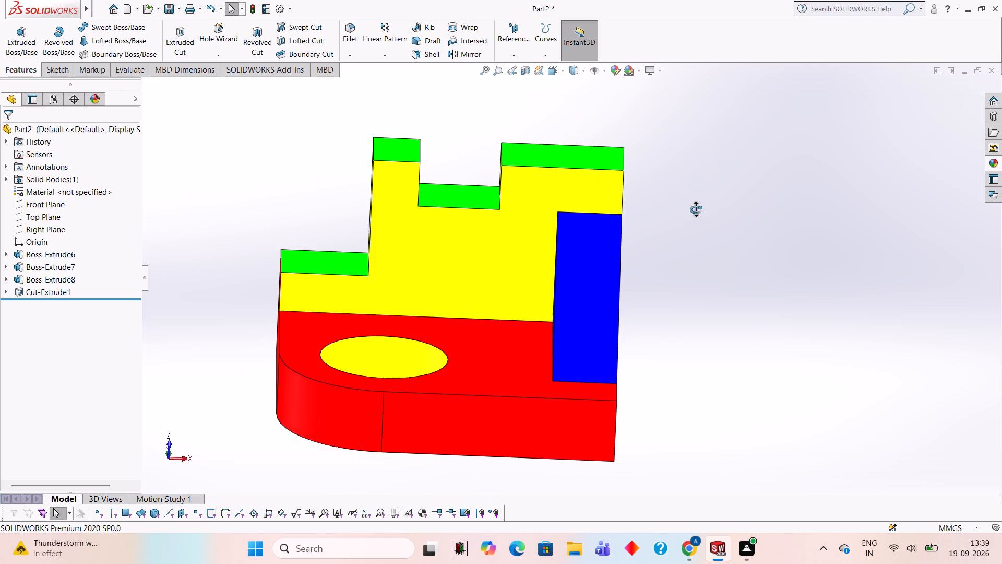
{"action": "middle_click_drag", "start_coordinate": [696, 209], "coordinate": [695, 228]}
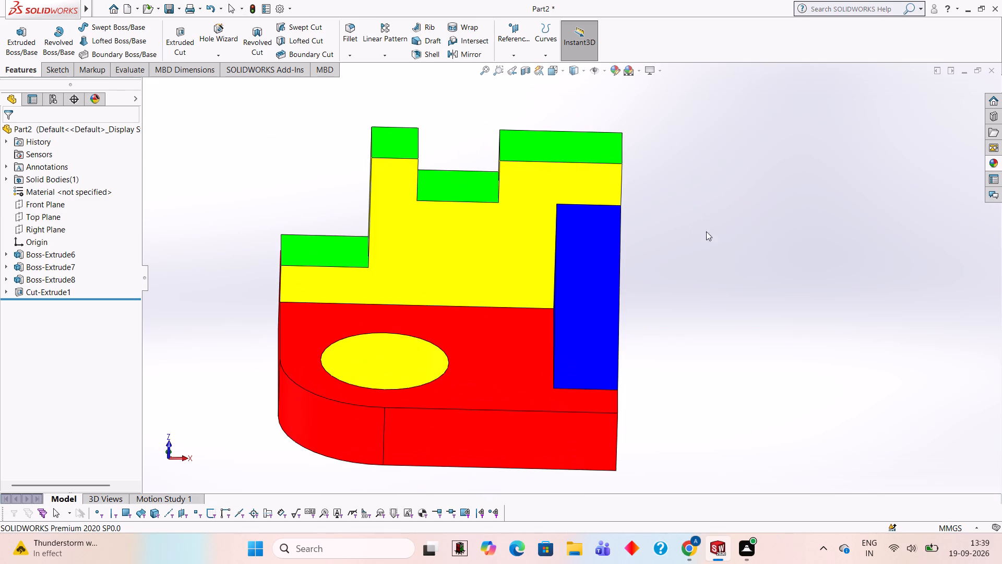
{"action": "middle_click_drag", "start_coordinate": [711, 256], "coordinate": [666, 474]}
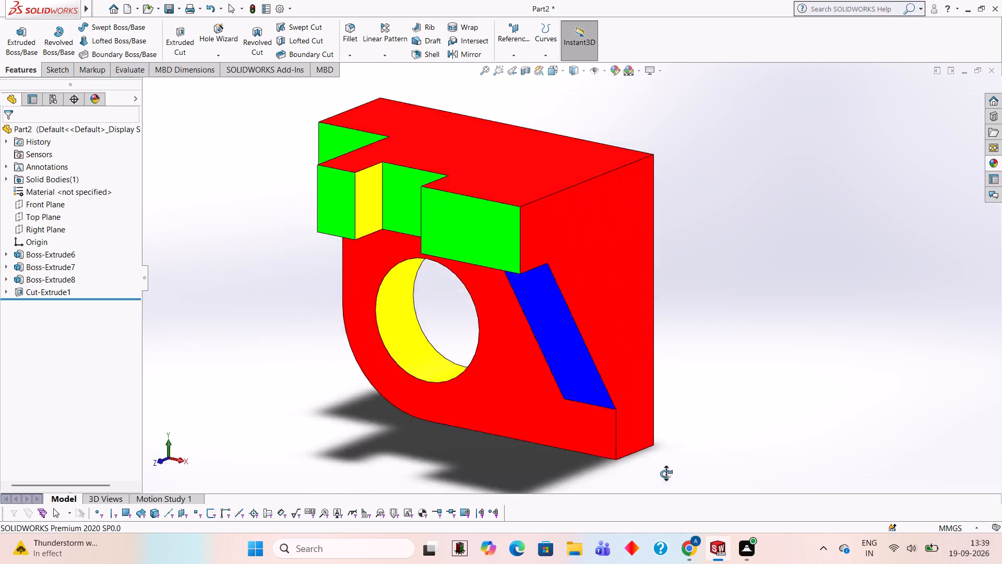
{"action": "middle_click_drag", "start_coordinate": [666, 474], "coordinate": [706, 281]}
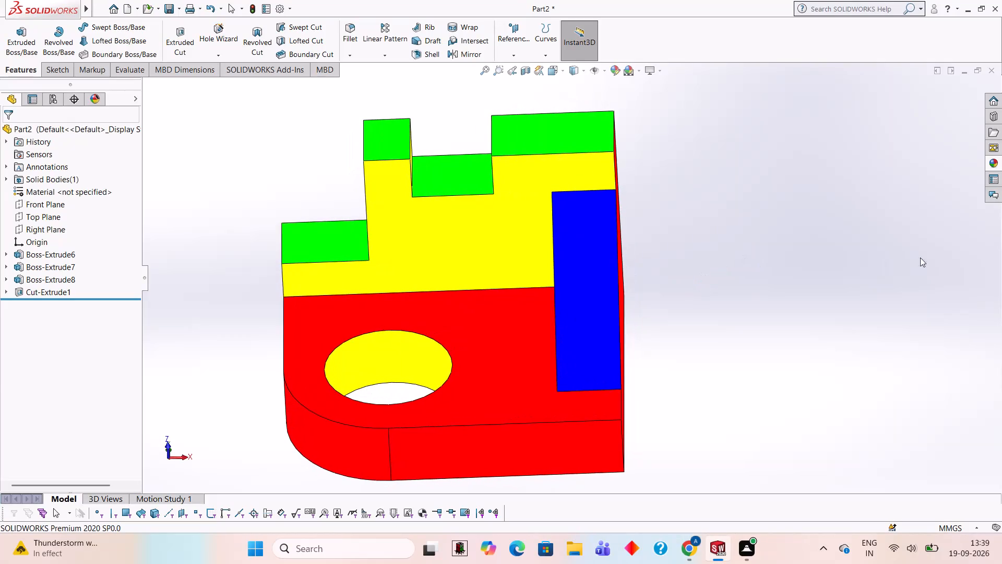
{"action": "left_click", "coordinate": [997, 164]}
{"action": "scroll", "coordinate": [952, 399], "scroll_direction": "down", "scroll_amount": 5}
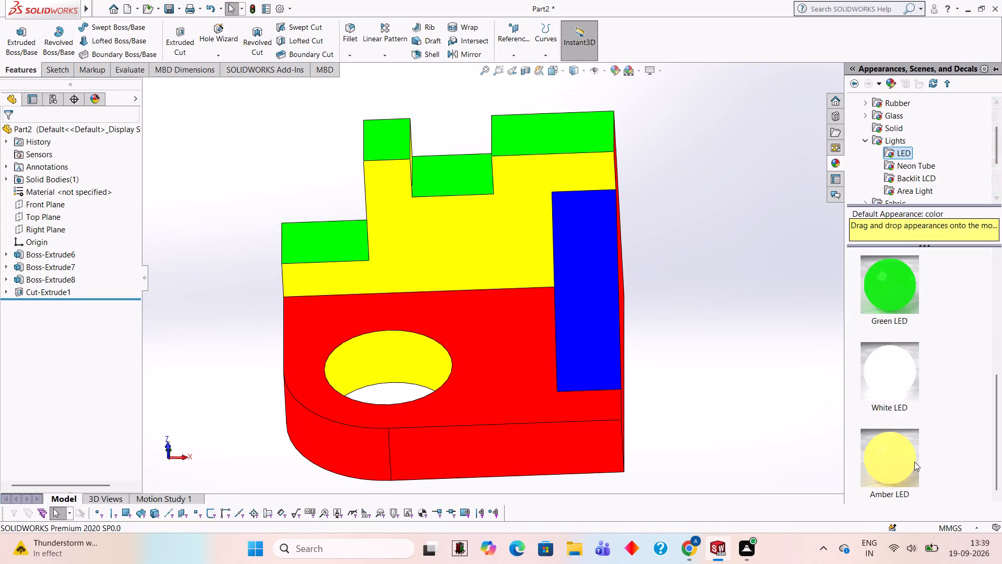
{"action": "scroll", "coordinate": [914, 462], "scroll_direction": "up", "scroll_amount": 1}
{"action": "scroll", "coordinate": [914, 452], "scroll_direction": "down", "scroll_amount": 4}
{"action": "scroll", "coordinate": [895, 403], "scroll_direction": "down", "scroll_amount": 1}
{"action": "scroll", "coordinate": [898, 389], "scroll_direction": "up", "scroll_amount": 3}
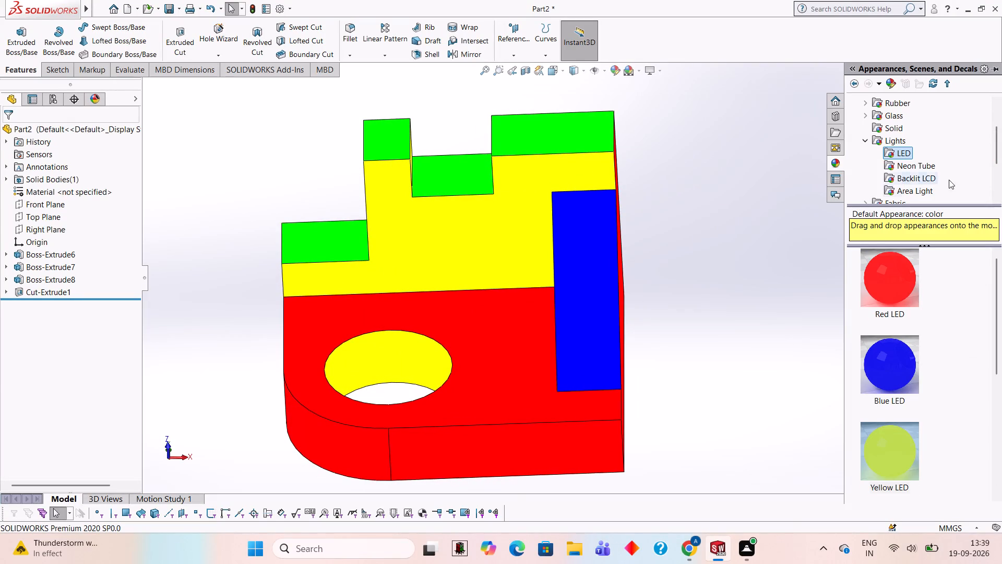
{"action": "left_click", "coordinate": [902, 131]}
{"action": "scroll", "coordinate": [909, 369], "scroll_direction": "down", "scroll_amount": 4}
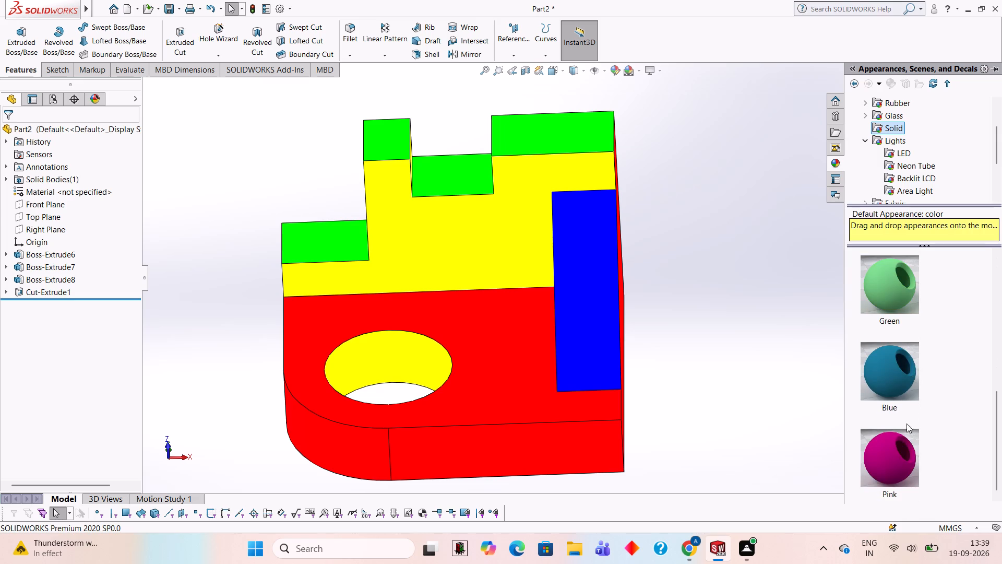
{"action": "left_click_drag", "start_coordinate": [896, 454], "coordinate": [412, 354]}
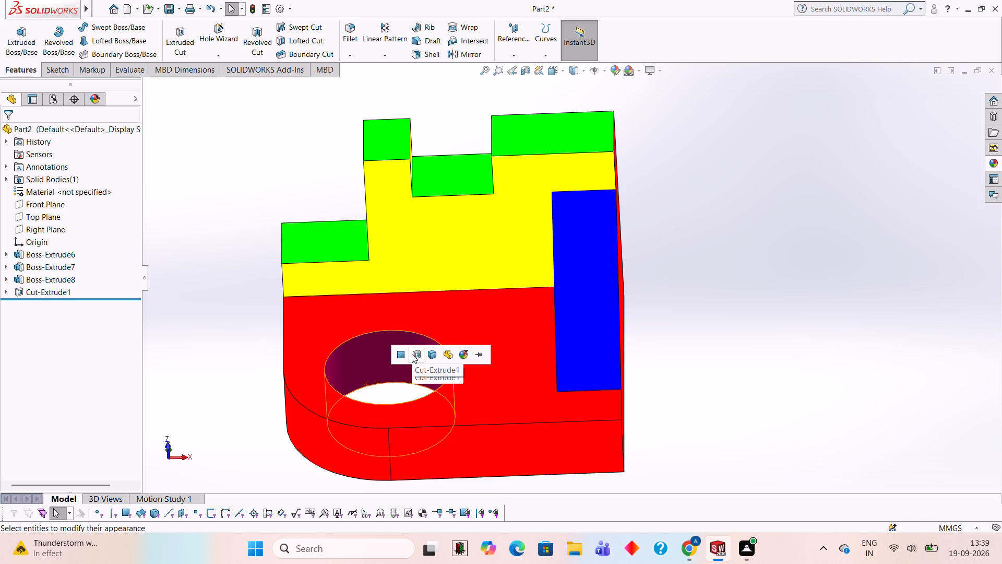
{"action": "left_click", "coordinate": [412, 354]}
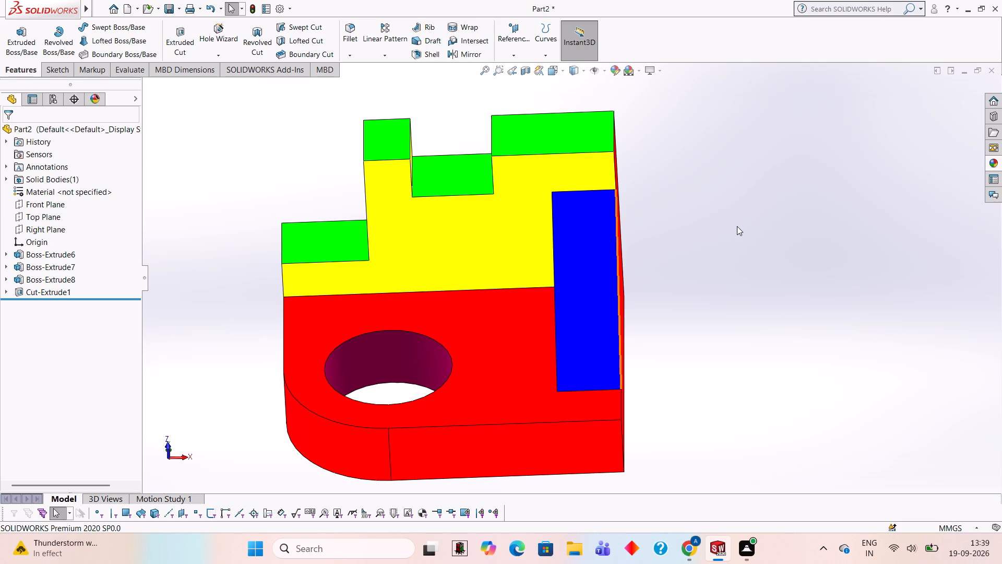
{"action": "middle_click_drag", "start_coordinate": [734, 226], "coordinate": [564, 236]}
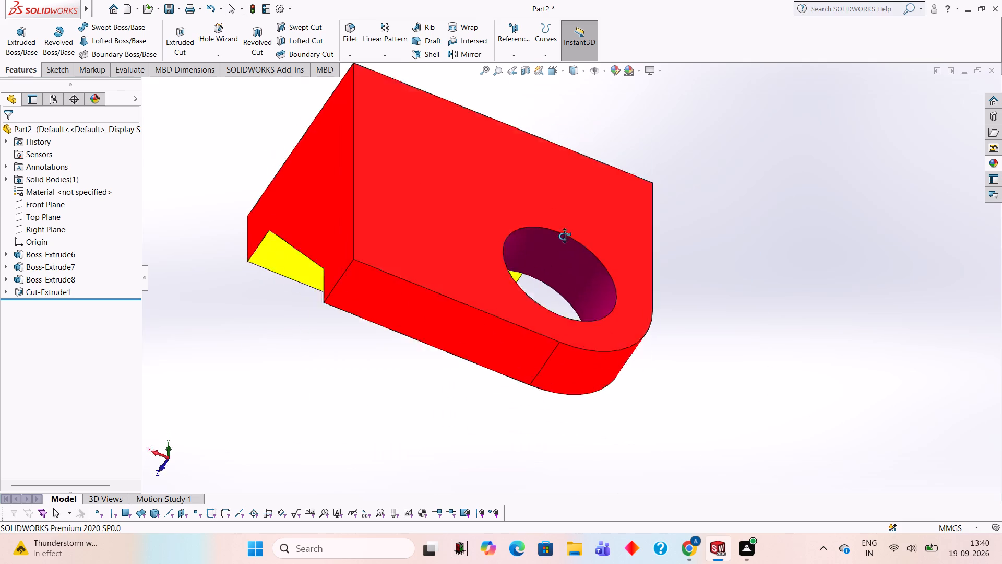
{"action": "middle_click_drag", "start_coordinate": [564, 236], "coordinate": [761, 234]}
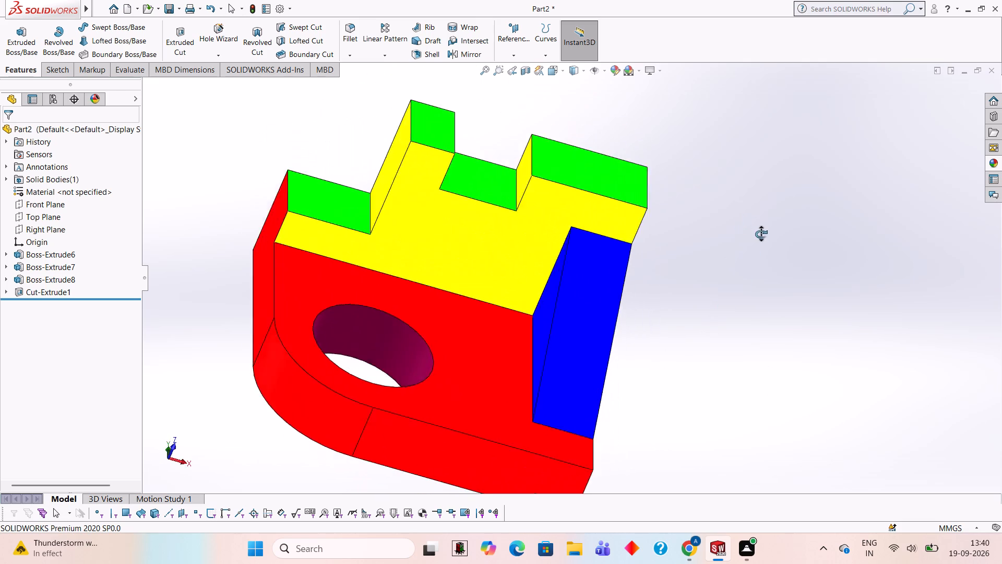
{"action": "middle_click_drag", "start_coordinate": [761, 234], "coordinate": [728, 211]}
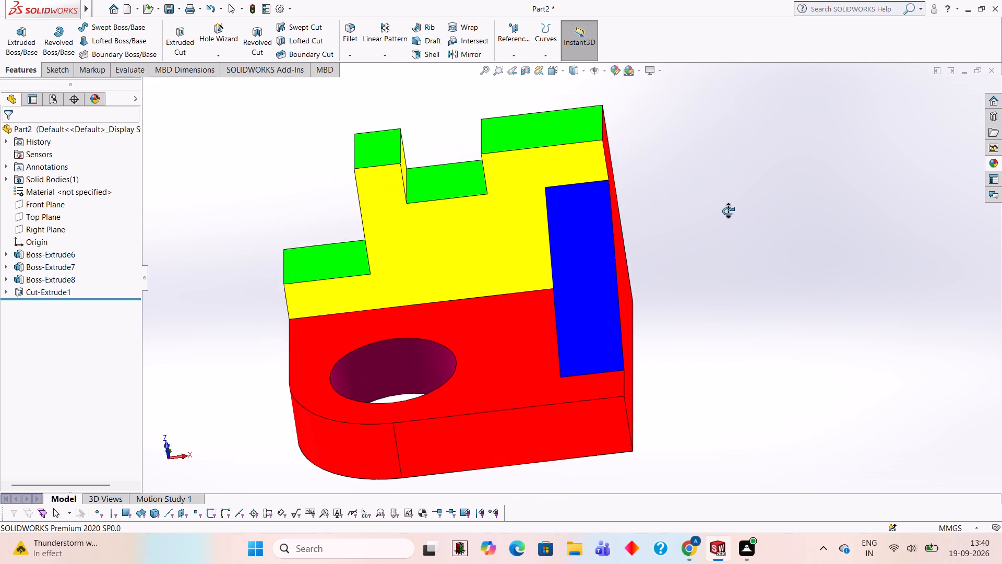
Examine the coloured bracket from several angles, covering the hole, the blue rib, the stepped upright and the green end faces.
{"action": "middle_click_drag", "start_coordinate": [728, 211], "coordinate": [748, 223]}
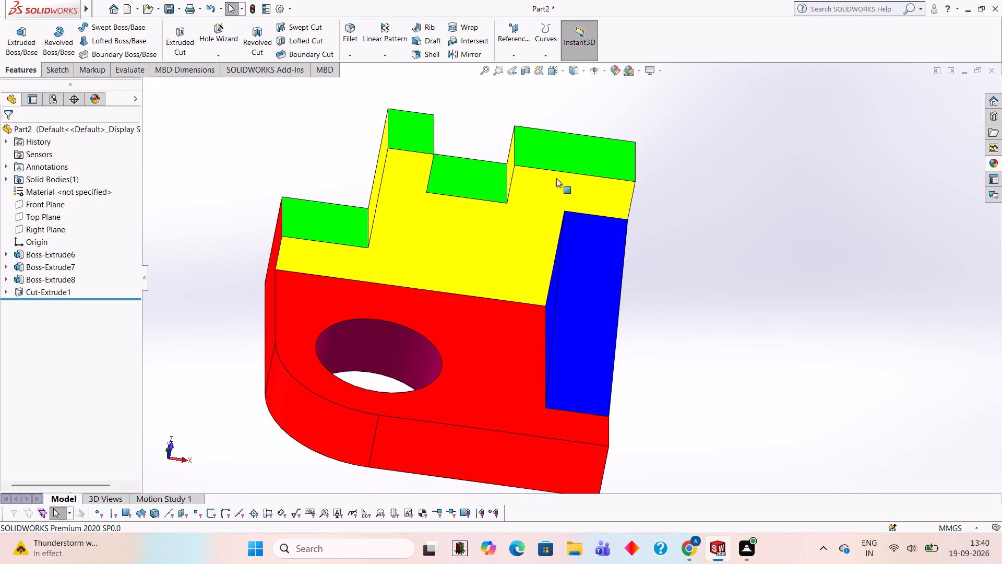
{"action": "middle_click_drag", "start_coordinate": [792, 302], "coordinate": [730, 321]}
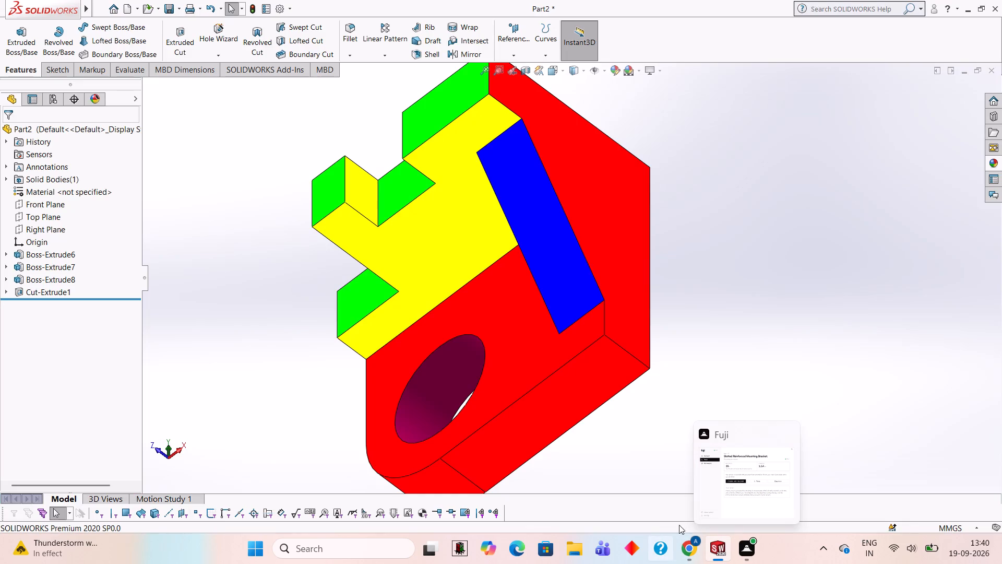
{"action": "left_click", "coordinate": [816, 234]}
{"action": "middle_click_drag", "start_coordinate": [750, 280], "coordinate": [808, 336]}
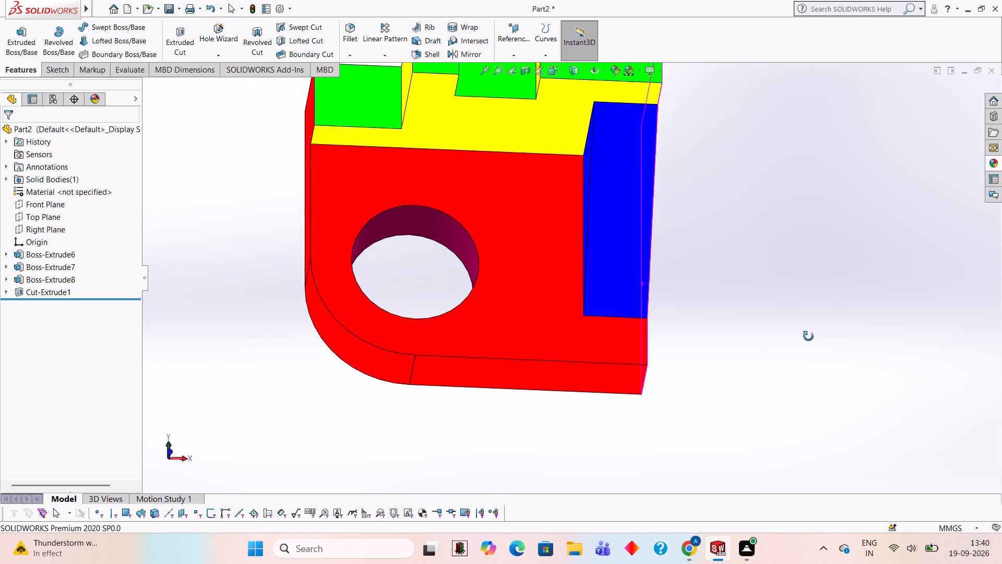
{"action": "middle_click_drag", "start_coordinate": [808, 336], "coordinate": [874, 308]}
{"action": "middle_click_drag", "start_coordinate": [774, 319], "coordinate": [701, 211]}
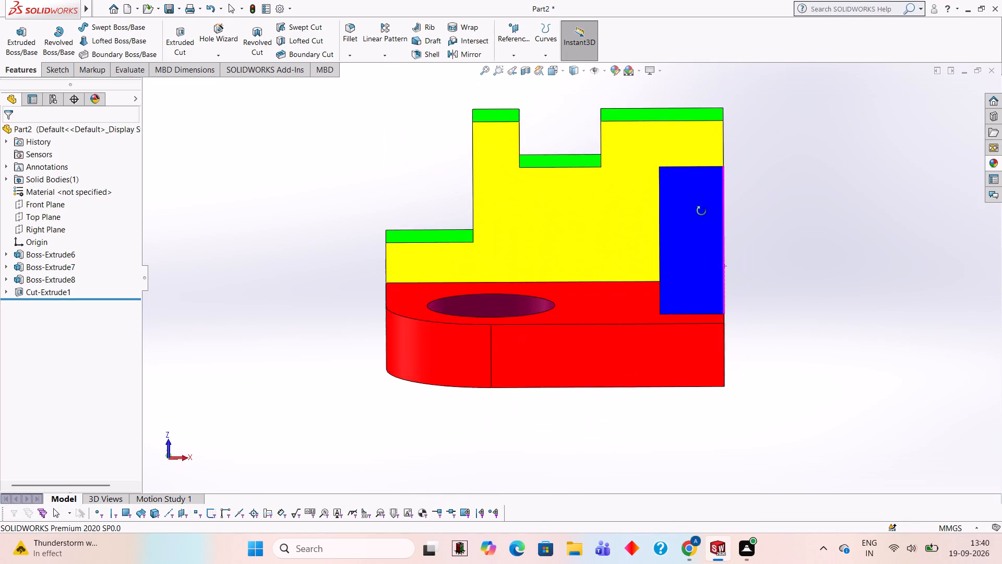
{"action": "middle_click_drag", "start_coordinate": [701, 211], "coordinate": [700, 241]}
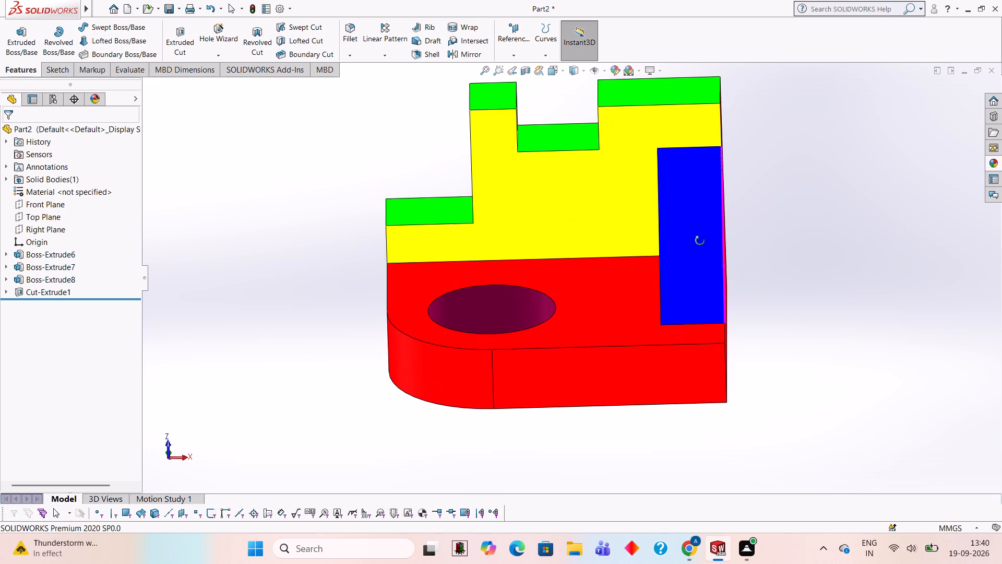
{"action": "middle_click_drag", "start_coordinate": [700, 241], "coordinate": [700, 242]}
{"action": "left_click", "coordinate": [877, 189]}
{"action": "left_click", "coordinate": [858, 206]}
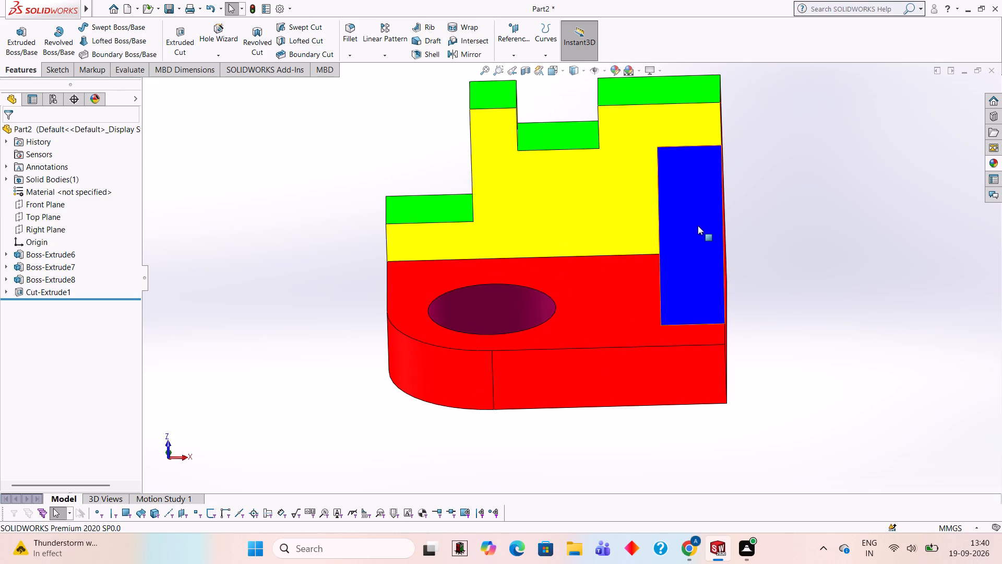
{"action": "scroll", "coordinate": [698, 226], "scroll_direction": "down", "scroll_amount": 1}
{"action": "middle_click_drag", "start_coordinate": [708, 231], "coordinate": [718, 239]}
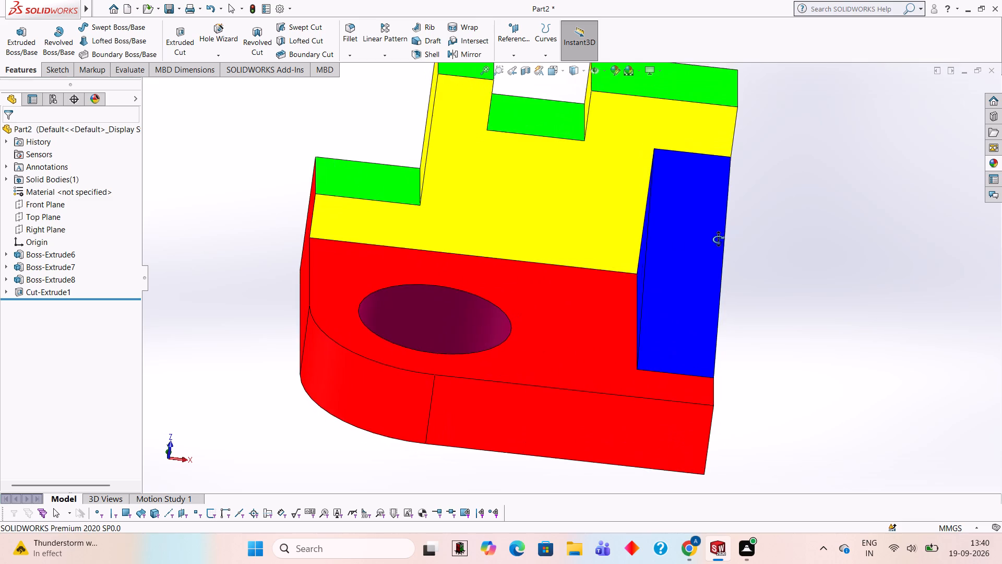
{"action": "middle_click_drag", "start_coordinate": [718, 239], "coordinate": [707, 197]}
{"action": "scroll", "coordinate": [703, 205], "scroll_direction": "up", "scroll_amount": 1}
{"action": "middle_click_drag", "start_coordinate": [691, 242], "coordinate": [693, 242]}
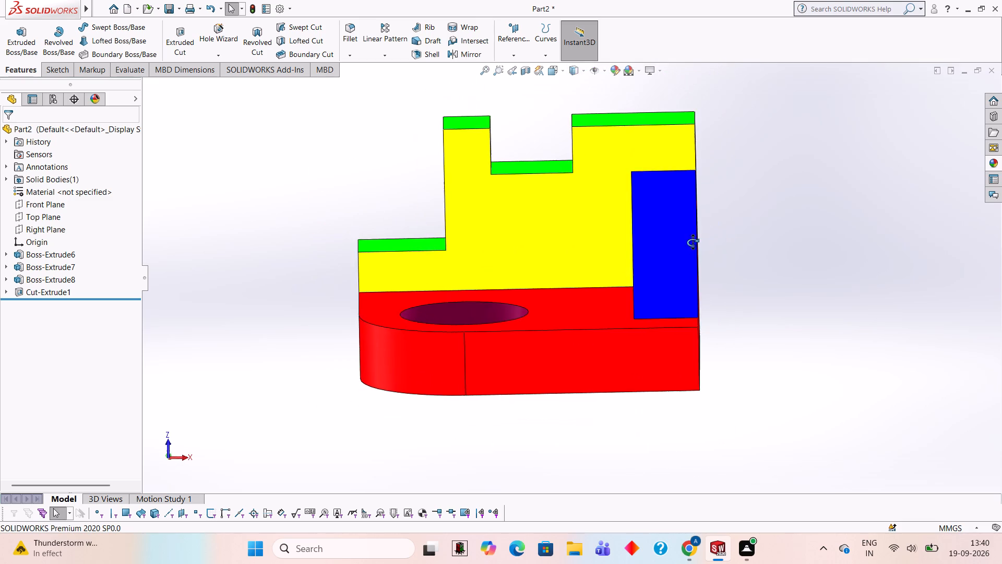
{"action": "middle_click_drag", "start_coordinate": [693, 242], "coordinate": [699, 259]}
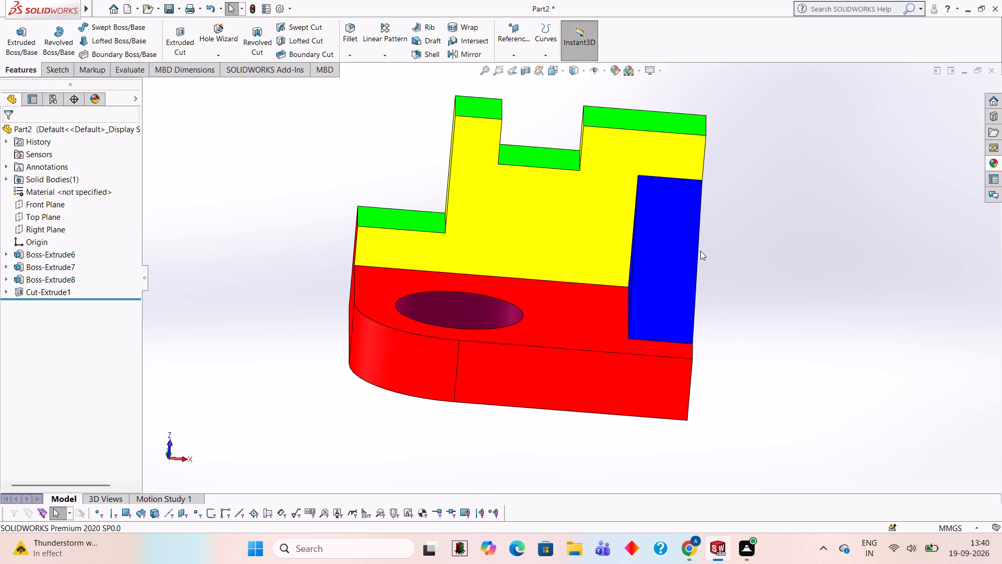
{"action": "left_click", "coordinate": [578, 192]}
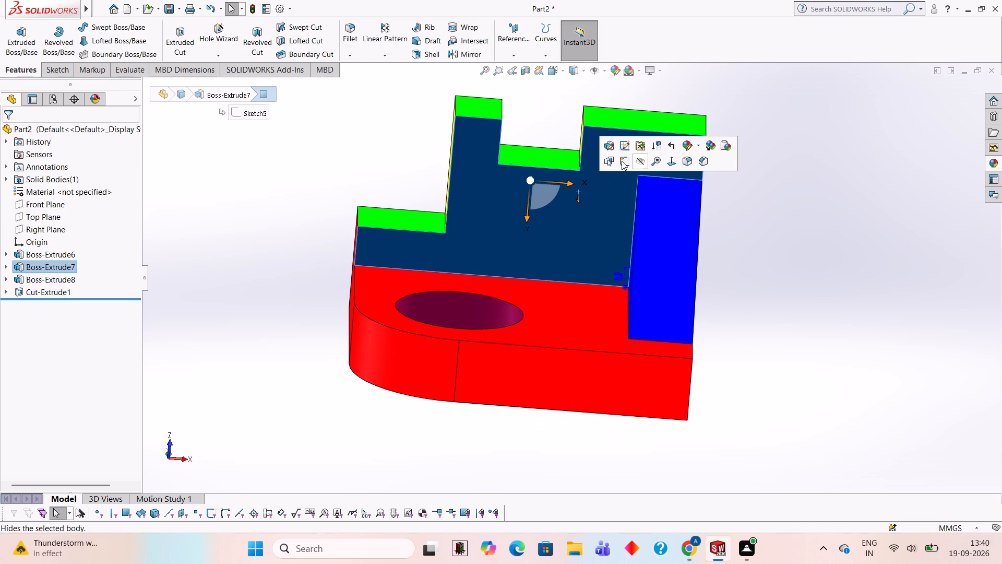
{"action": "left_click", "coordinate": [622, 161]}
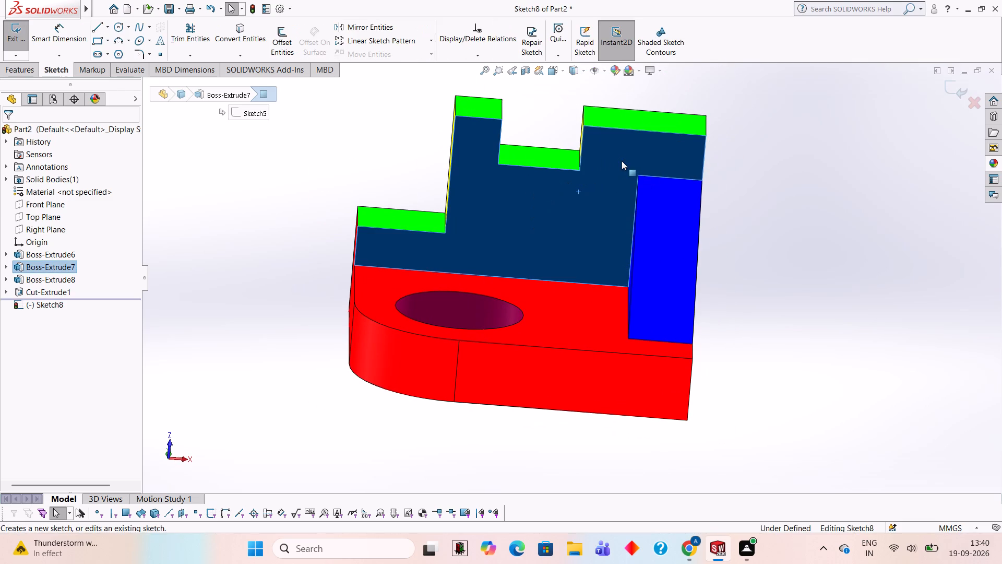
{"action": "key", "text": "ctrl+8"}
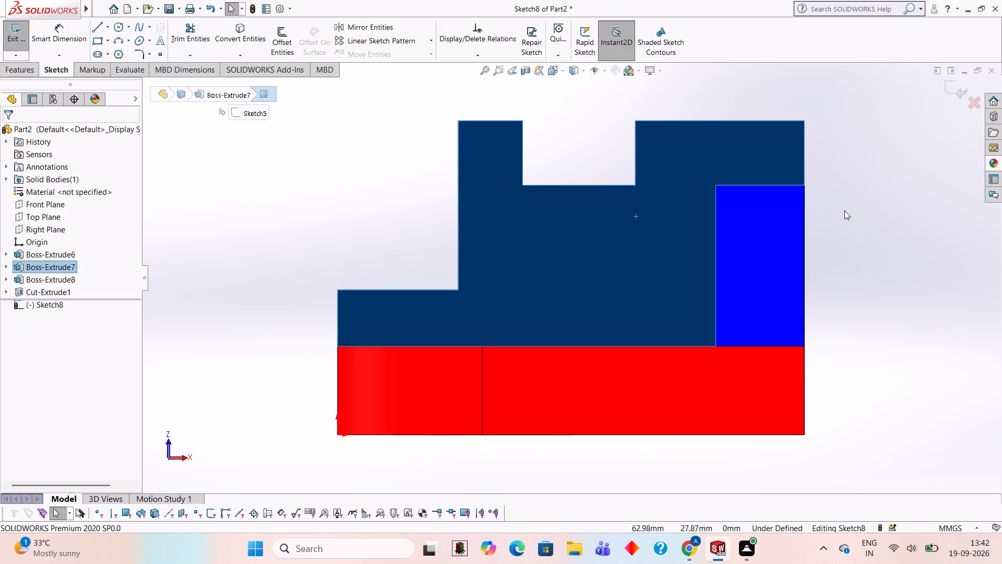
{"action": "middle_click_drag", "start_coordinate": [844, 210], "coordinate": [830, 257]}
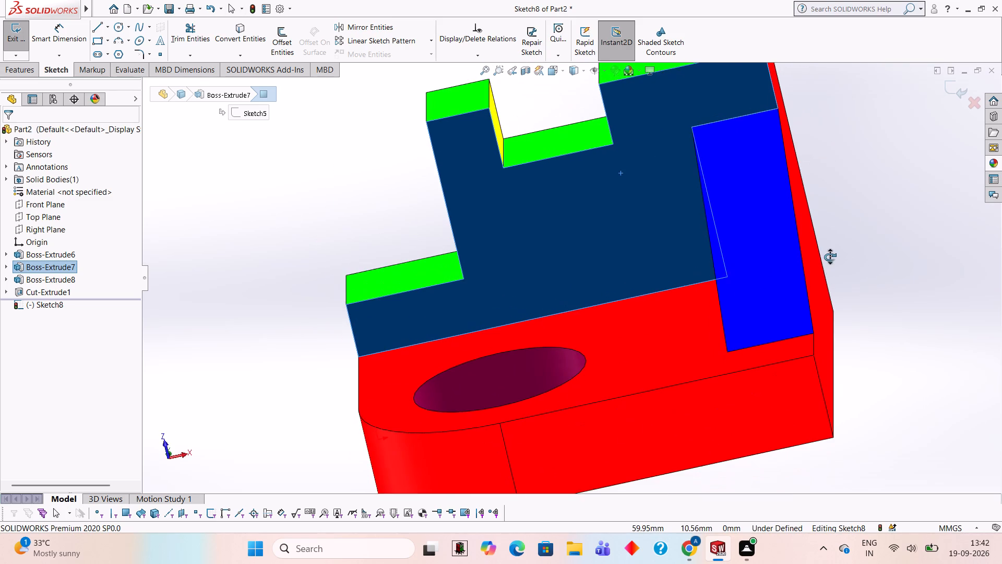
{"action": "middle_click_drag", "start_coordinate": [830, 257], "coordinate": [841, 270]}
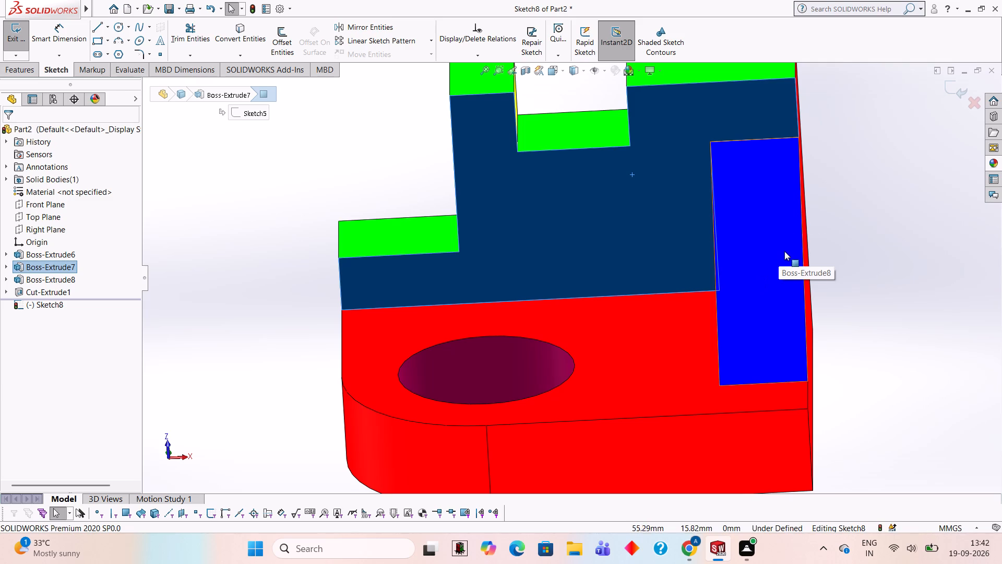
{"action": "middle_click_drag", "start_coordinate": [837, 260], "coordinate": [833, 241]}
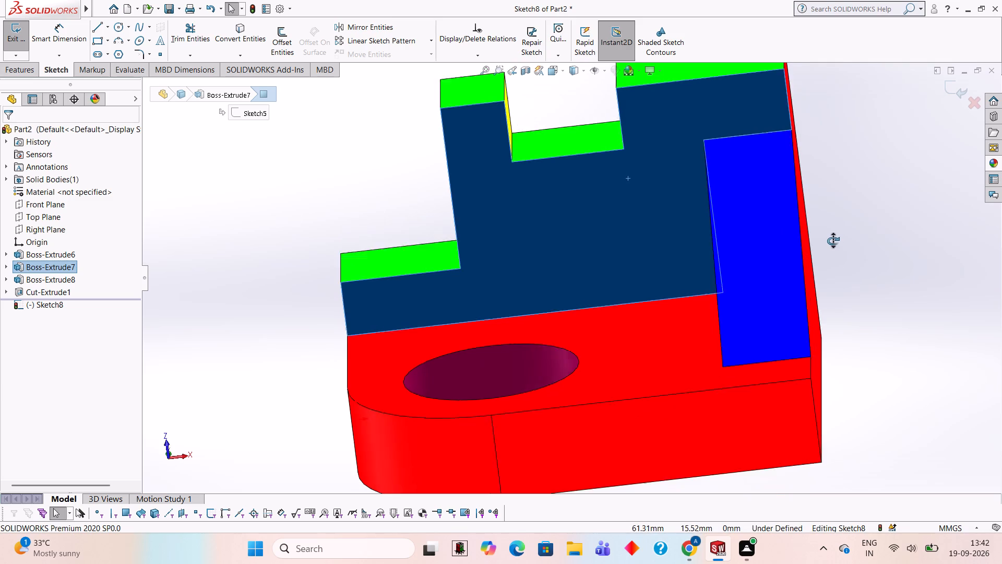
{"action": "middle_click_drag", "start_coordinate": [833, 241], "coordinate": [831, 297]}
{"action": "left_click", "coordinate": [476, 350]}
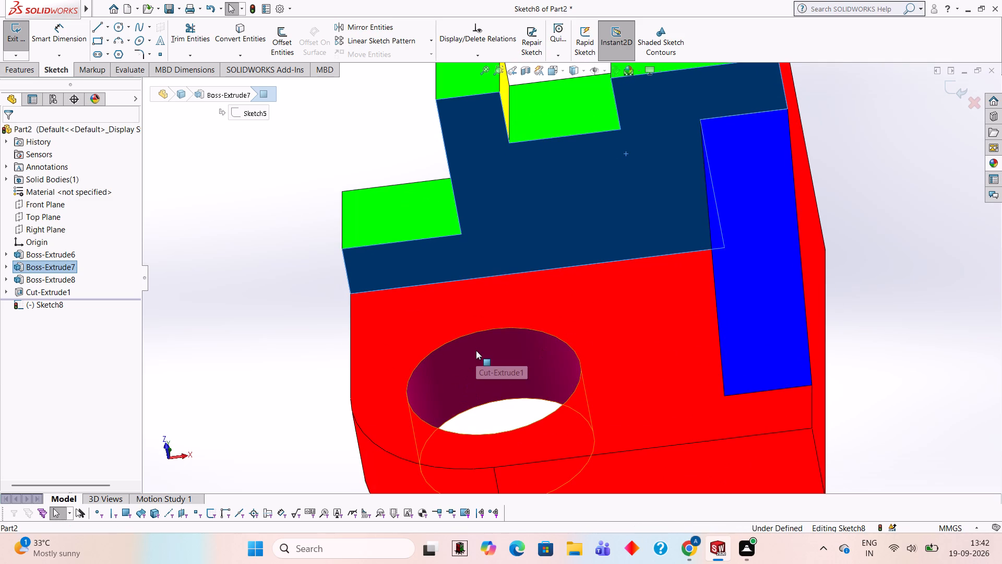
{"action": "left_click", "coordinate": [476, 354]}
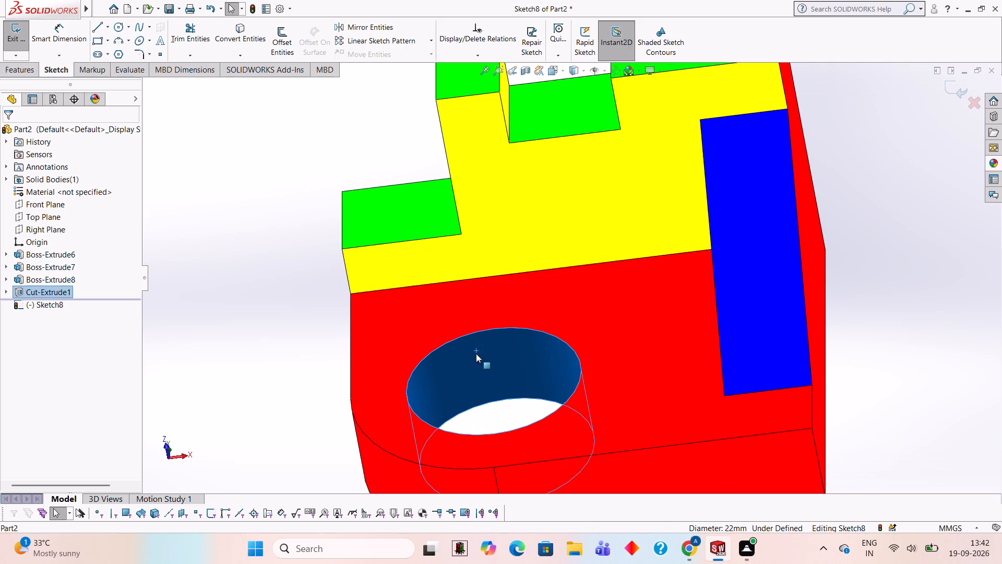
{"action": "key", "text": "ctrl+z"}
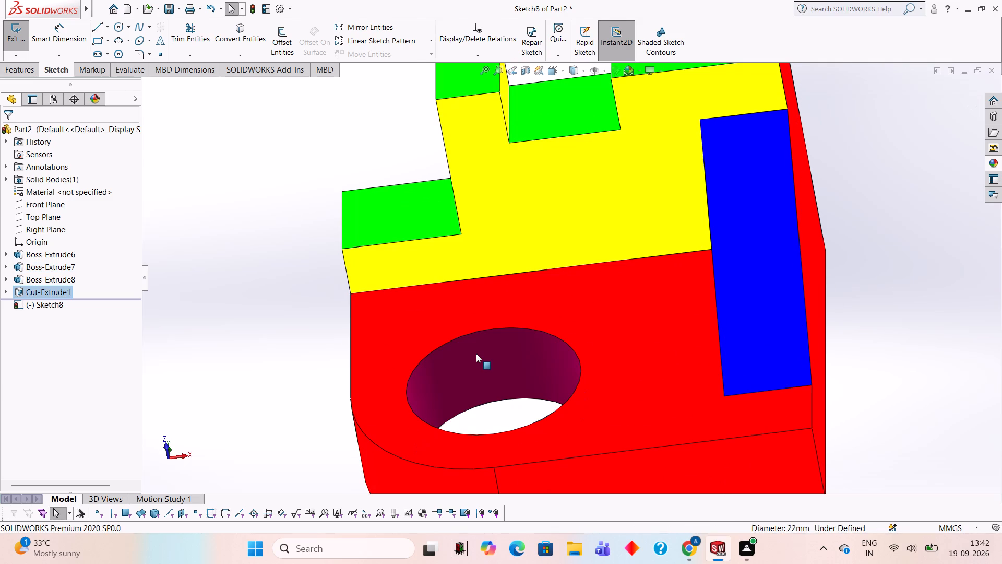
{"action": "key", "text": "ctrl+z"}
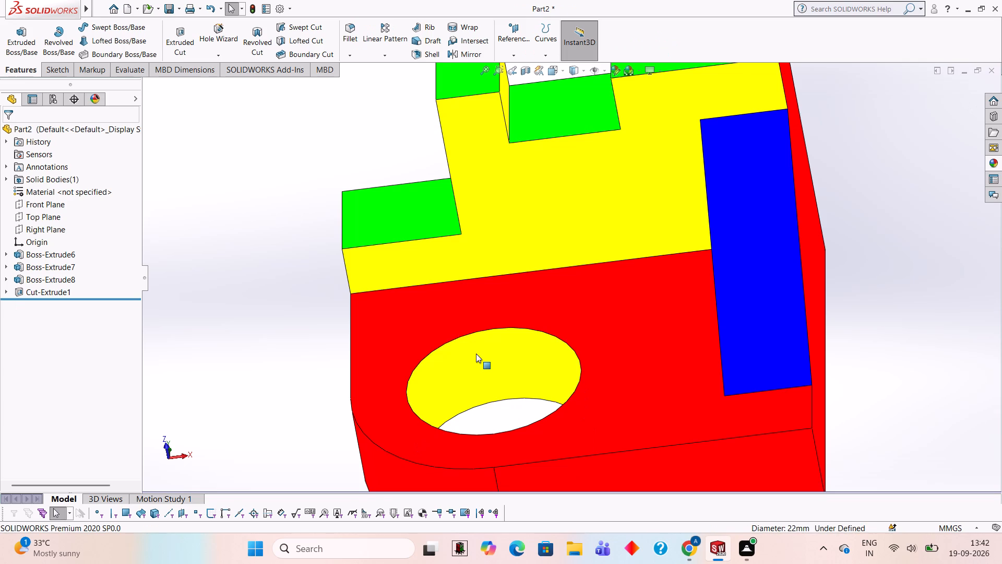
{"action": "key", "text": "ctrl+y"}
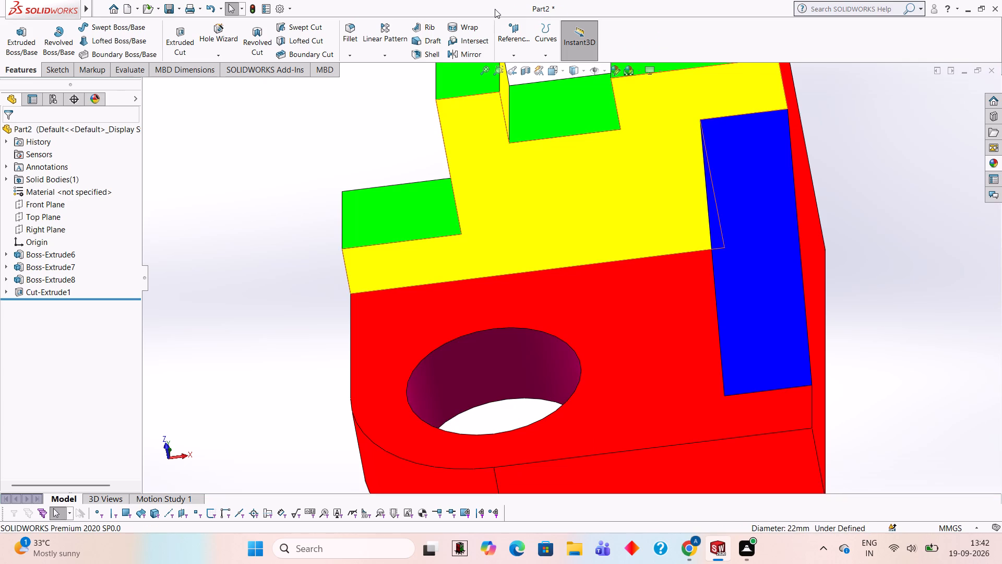
Examine the coloured bracket again from several angles and distances, including its hole, rib, stepped upright and red side face.
{"action": "middle_click_drag", "start_coordinate": [868, 166], "coordinate": [879, 126]}
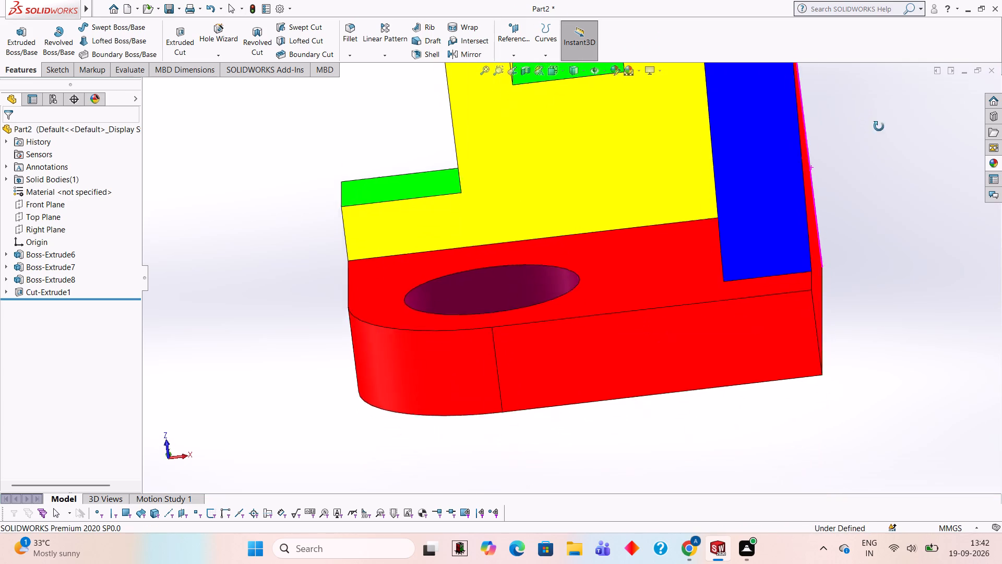
{"action": "middle_click_drag", "start_coordinate": [879, 126], "coordinate": [849, 187]}
{"action": "scroll", "coordinate": [849, 190], "scroll_direction": "up", "scroll_amount": 2}
{"action": "middle_click_drag", "start_coordinate": [809, 276], "coordinate": [823, 221]}
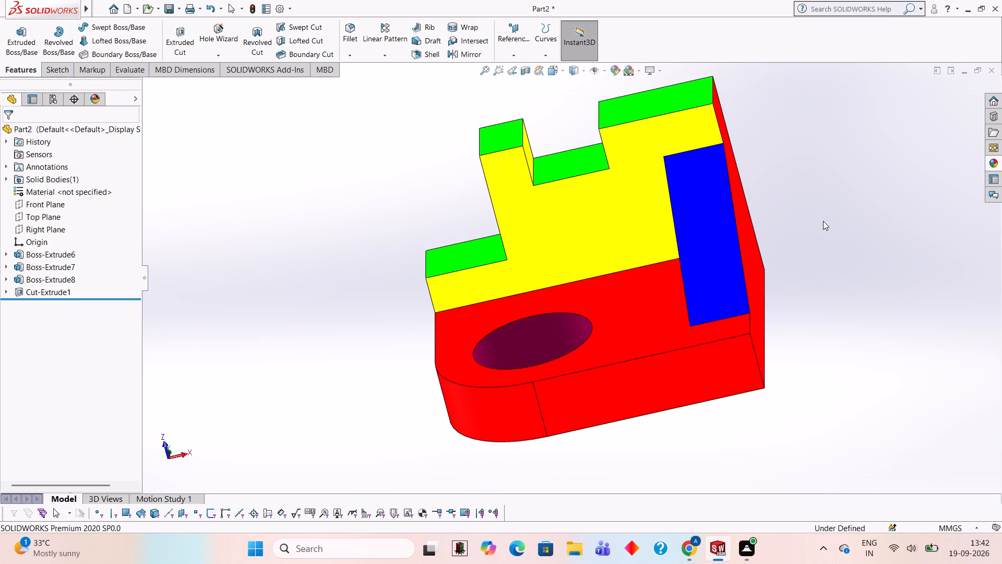
{"action": "middle_click", "coordinate": [821, 222]}
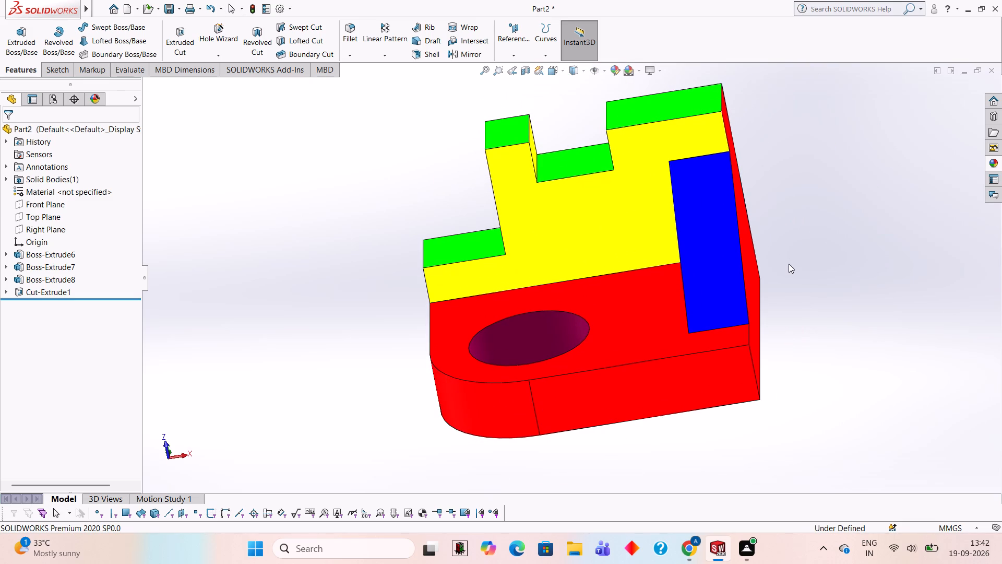
{"action": "scroll", "coordinate": [762, 279], "scroll_direction": "down", "scroll_amount": 2}
{"action": "scroll", "coordinate": [766, 272], "scroll_direction": "up", "scroll_amount": 2}
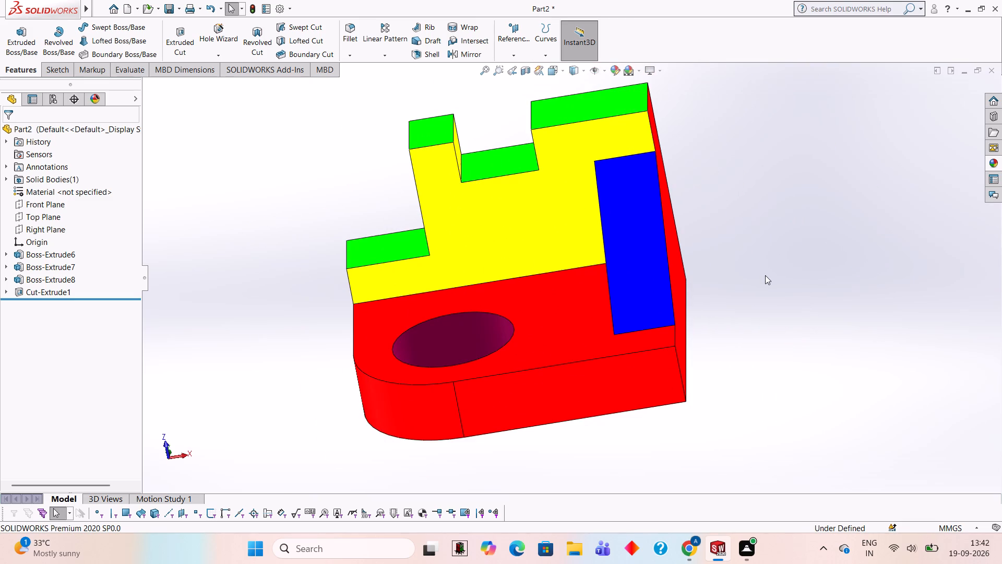
{"action": "scroll", "coordinate": [684, 234], "scroll_direction": "down", "scroll_amount": 1}
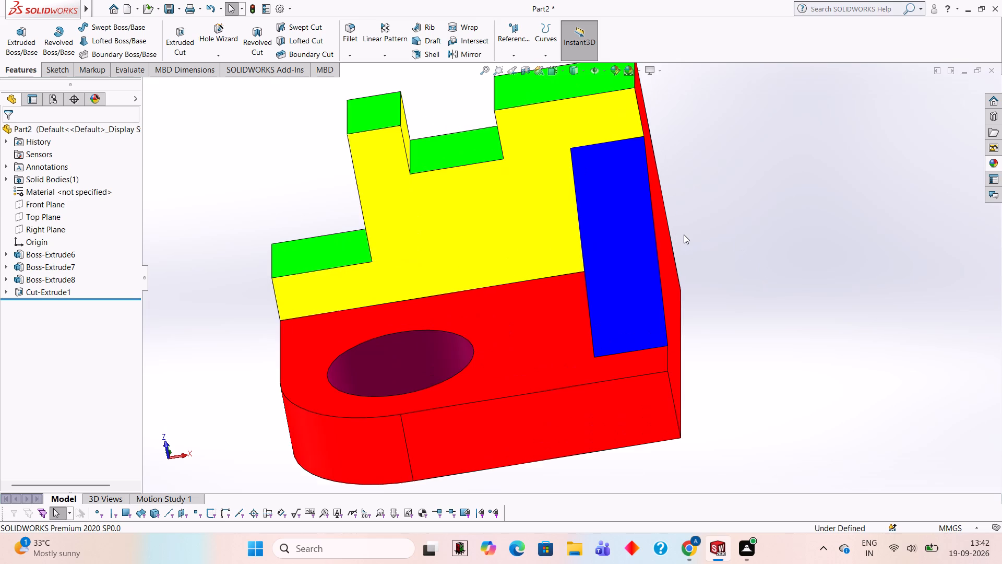
{"action": "scroll", "coordinate": [684, 234], "scroll_direction": "up", "scroll_amount": 2}
{"action": "middle_click_drag", "start_coordinate": [709, 209], "coordinate": [723, 216]}
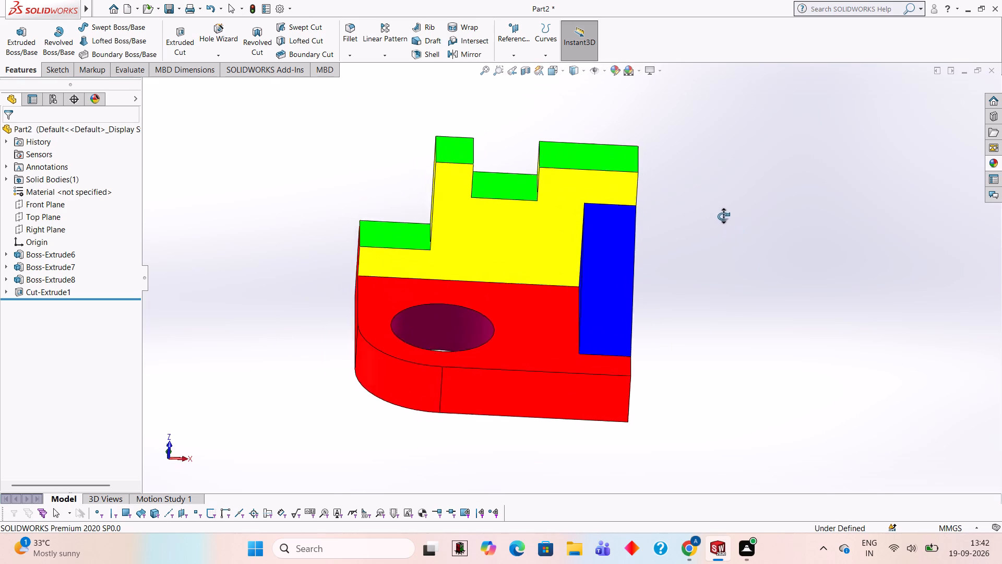
{"action": "middle_click_drag", "start_coordinate": [723, 216], "coordinate": [723, 189]}
{"action": "middle_click_drag", "start_coordinate": [689, 182], "coordinate": [641, 209]}
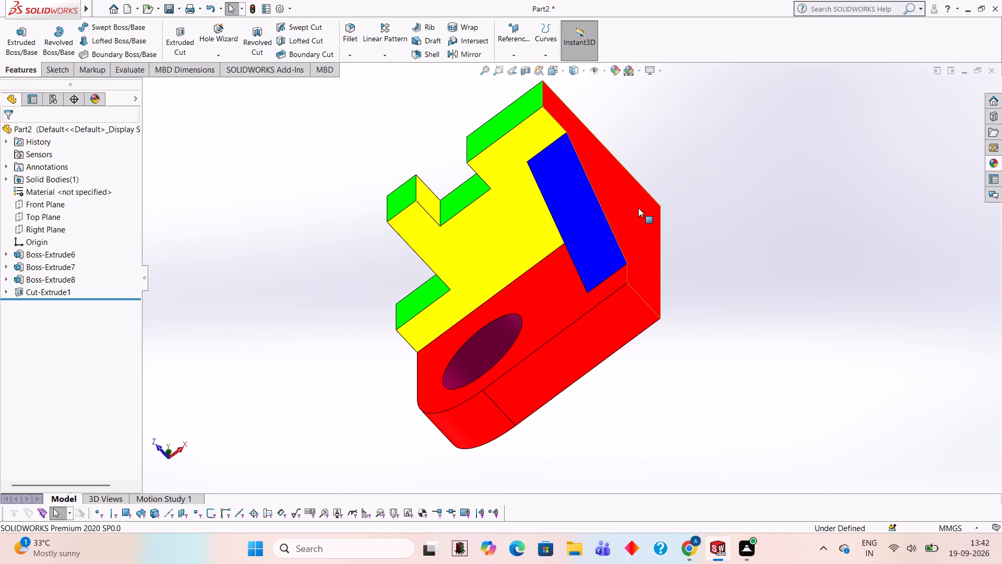
{"action": "scroll", "coordinate": [754, 222], "scroll_direction": "up", "scroll_amount": 2}
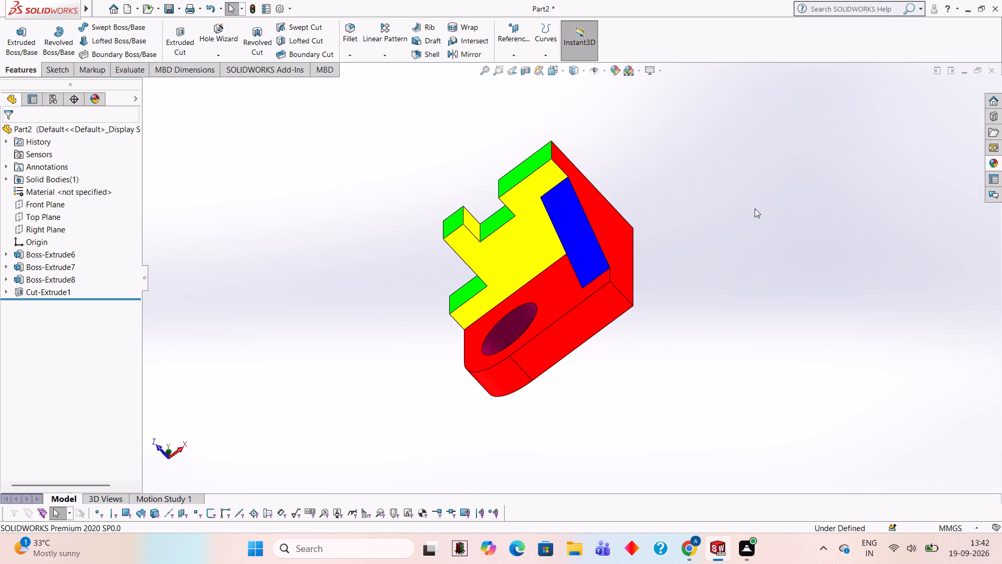
{"action": "middle_click_drag", "start_coordinate": [755, 208], "coordinate": [765, 227]}
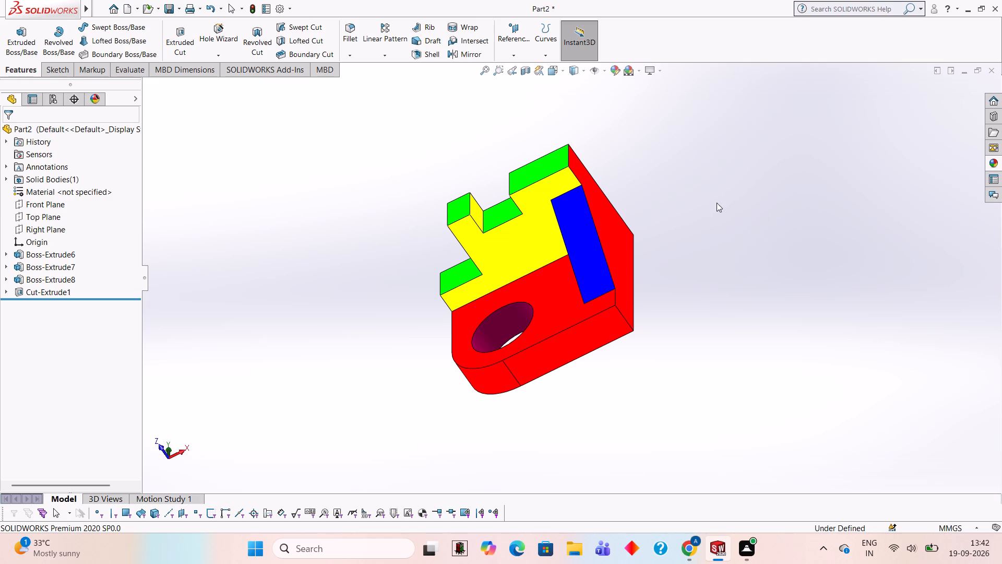
Start a new sketch on the flat, straight edge face of the red base plate, beside the rounded corner.
{"action": "left_click", "coordinate": [543, 356]}
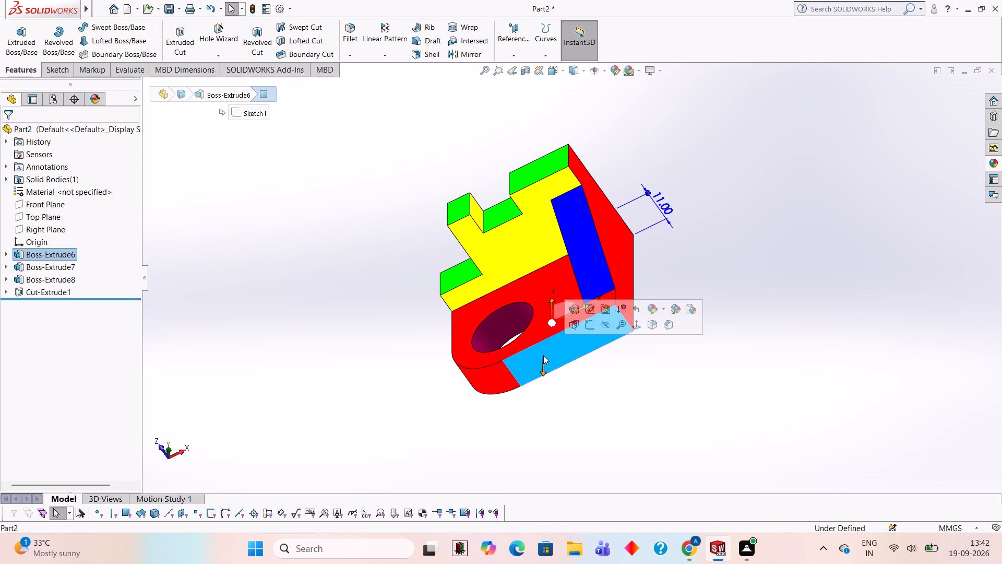
{"action": "left_click", "coordinate": [593, 322]}
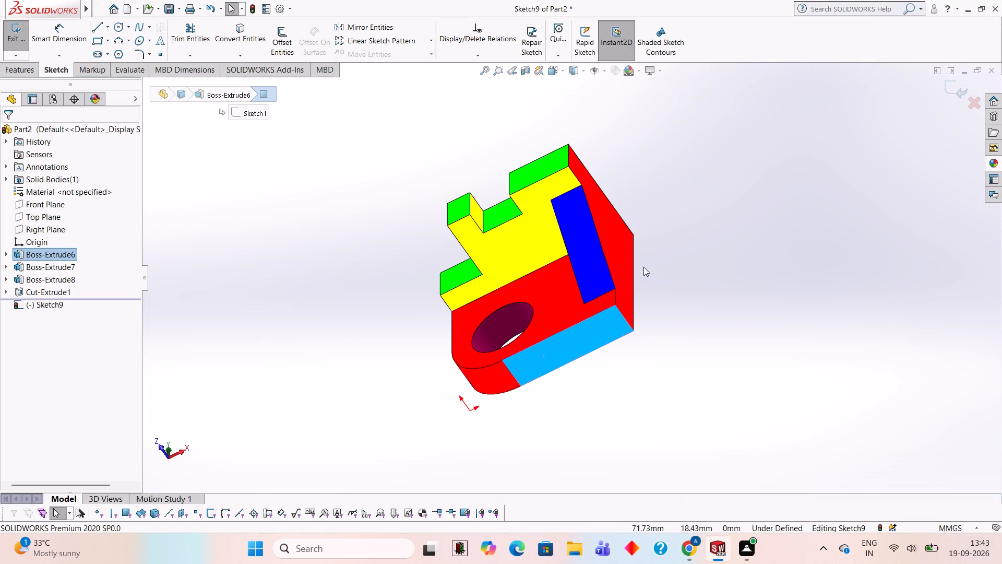
Apply the Green appearance from the Solid category to only the stepped red outer face of the upright, opposite its yellow side.
{"action": "middle_click_drag", "start_coordinate": [656, 265], "coordinate": [702, 257]}
{"action": "middle_click_drag", "start_coordinate": [672, 190], "coordinate": [676, 197]}
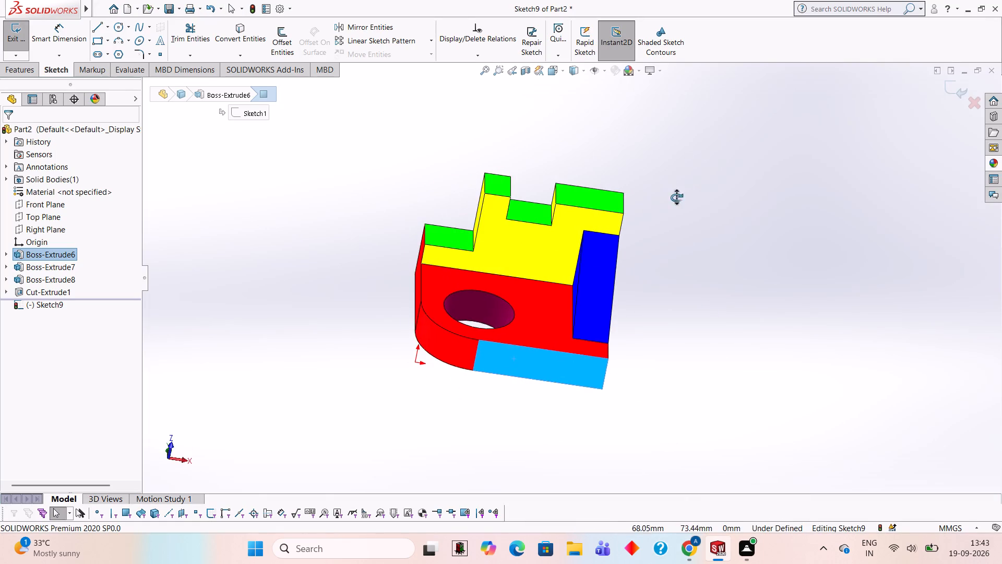
{"action": "middle_click_drag", "start_coordinate": [676, 197], "coordinate": [572, 438]}
{"action": "middle_click_drag", "start_coordinate": [676, 211], "coordinate": [605, 326]}
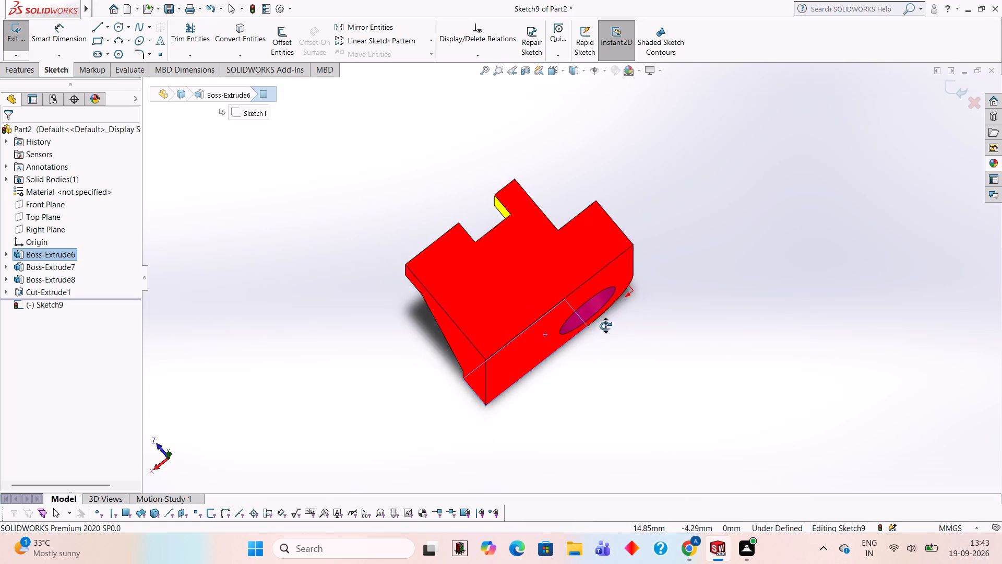
{"action": "middle_click_drag", "start_coordinate": [605, 326], "coordinate": [572, 351]}
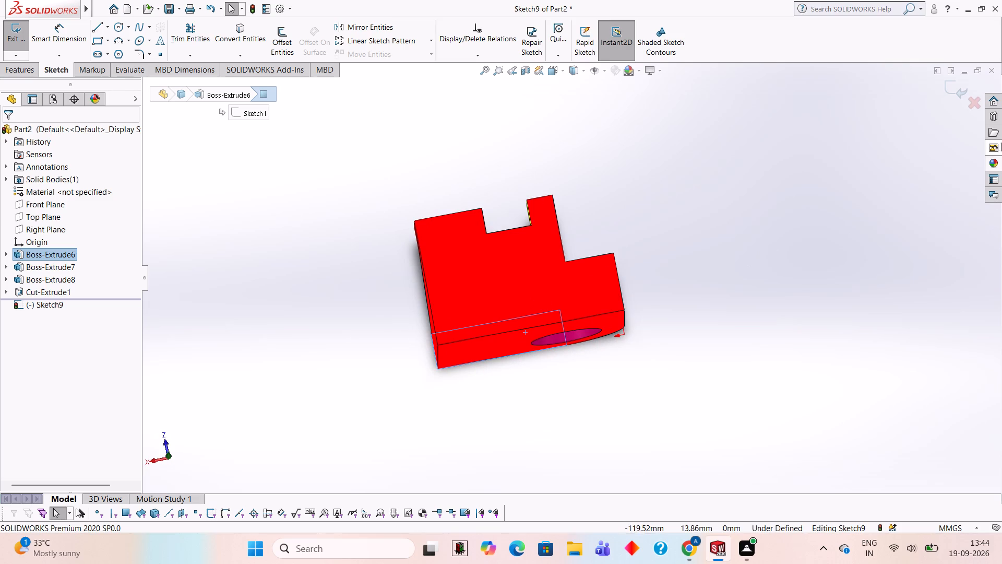
{"action": "left_click", "coordinate": [1000, 163]}
{"action": "scroll", "coordinate": [905, 327], "scroll_direction": "down", "scroll_amount": 3}
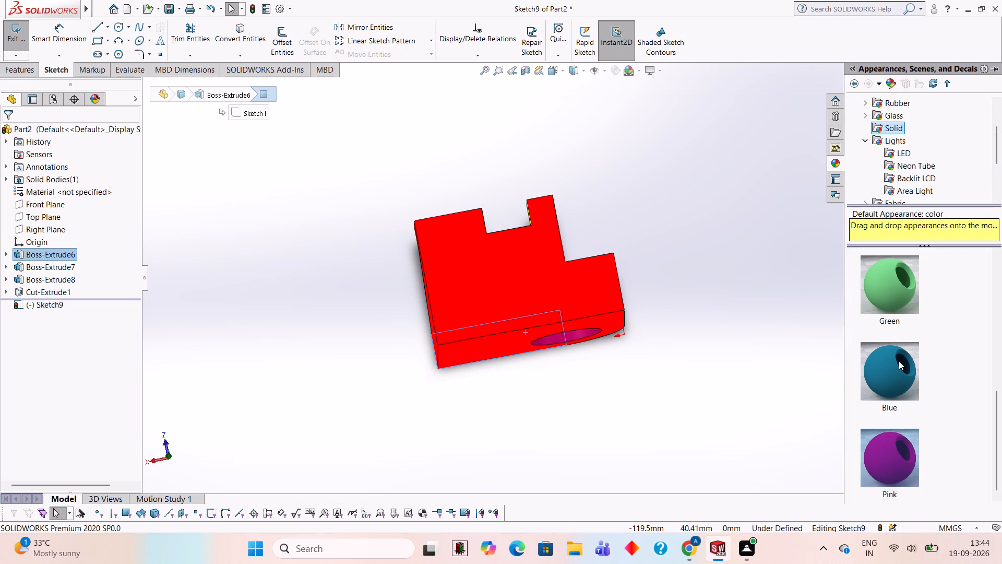
{"action": "left_click_drag", "start_coordinate": [897, 297], "coordinate": [506, 283]}
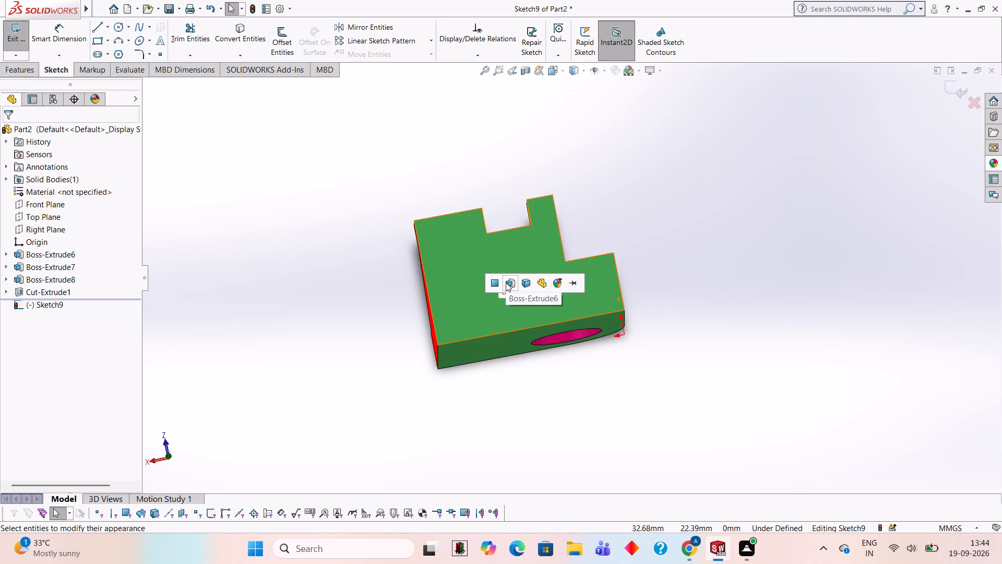
{"action": "left_click", "coordinate": [499, 280]}
Apply the Orange appearance from the Solid category to only the base plate's large red outer face around the hole.
{"action": "middle_click_drag", "start_coordinate": [593, 299], "coordinate": [724, 140]}
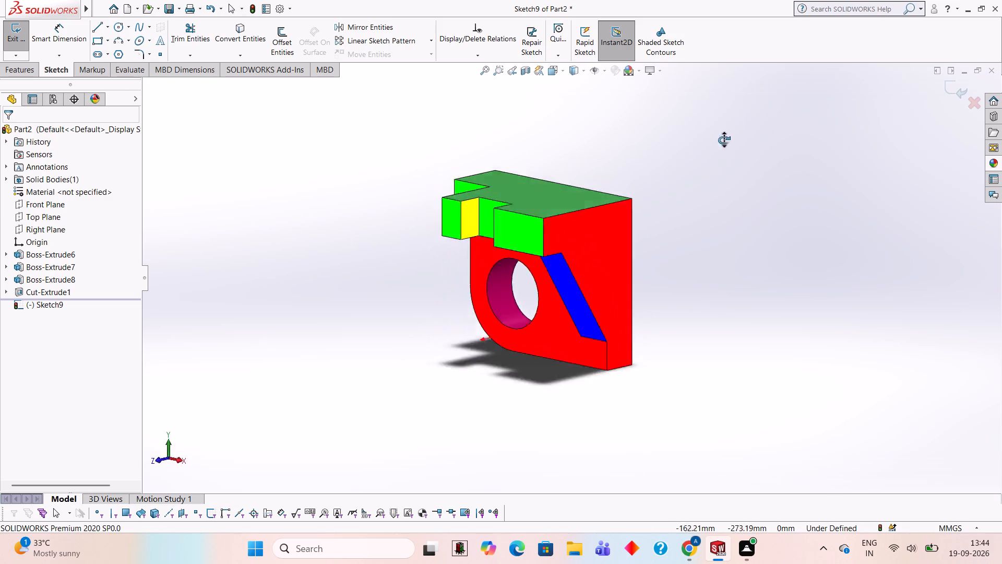
{"action": "middle_click_drag", "start_coordinate": [724, 140], "coordinate": [600, 215]}
{"action": "middle_click_drag", "start_coordinate": [572, 313], "coordinate": [567, 266]}
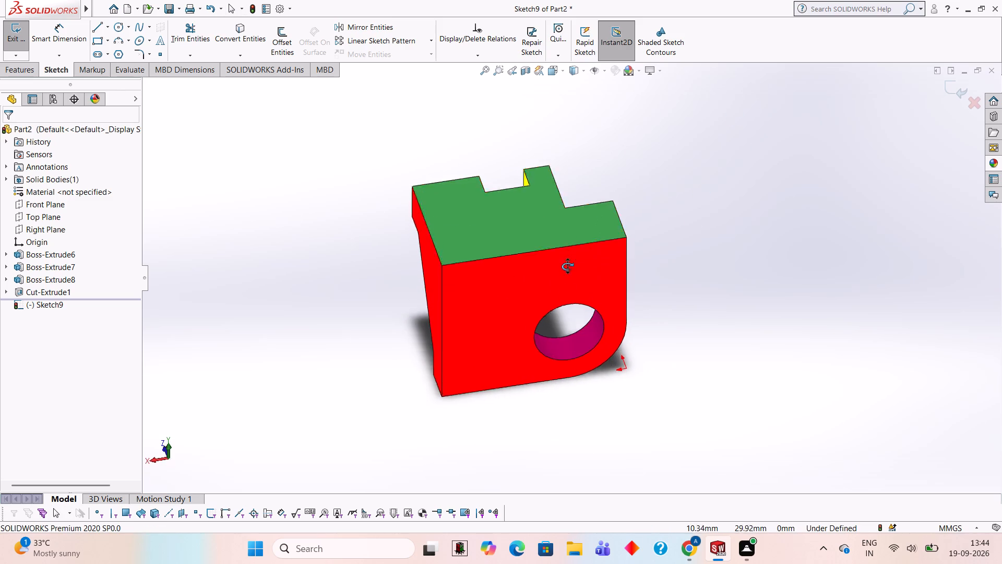
{"action": "middle_click_drag", "start_coordinate": [567, 266], "coordinate": [567, 238]}
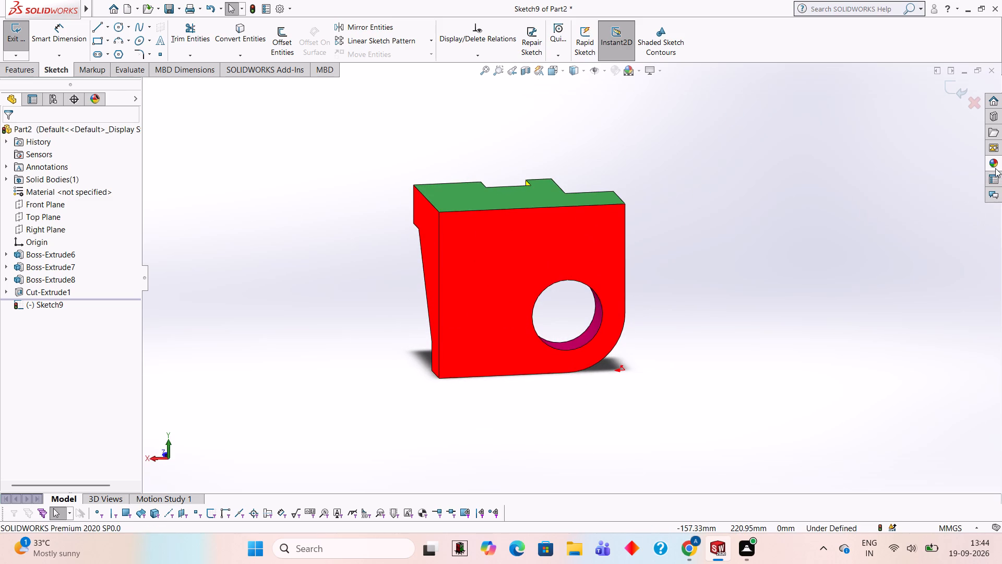
{"action": "left_click", "coordinate": [995, 168]}
{"action": "scroll", "coordinate": [975, 273], "scroll_direction": "down", "scroll_amount": 2}
{"action": "scroll", "coordinate": [888, 374], "scroll_direction": "up", "scroll_amount": 2}
{"action": "scroll", "coordinate": [887, 375], "scroll_direction": "down", "scroll_amount": 2}
{"action": "scroll", "coordinate": [887, 375], "scroll_direction": "up", "scroll_amount": 1}
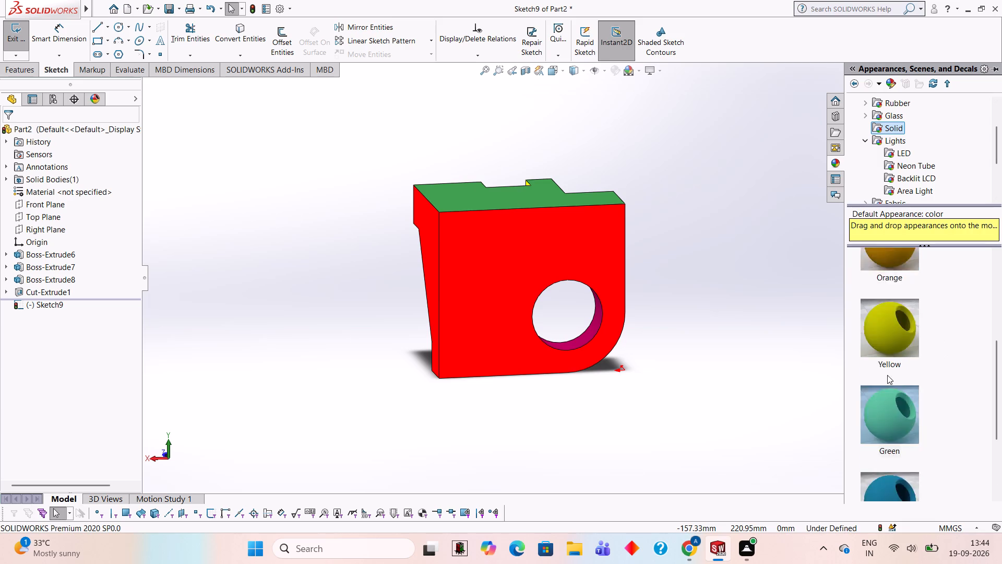
{"action": "scroll", "coordinate": [887, 375], "scroll_direction": "up", "scroll_amount": 1}
{"action": "left_click_drag", "start_coordinate": [888, 375], "coordinate": [511, 257]}
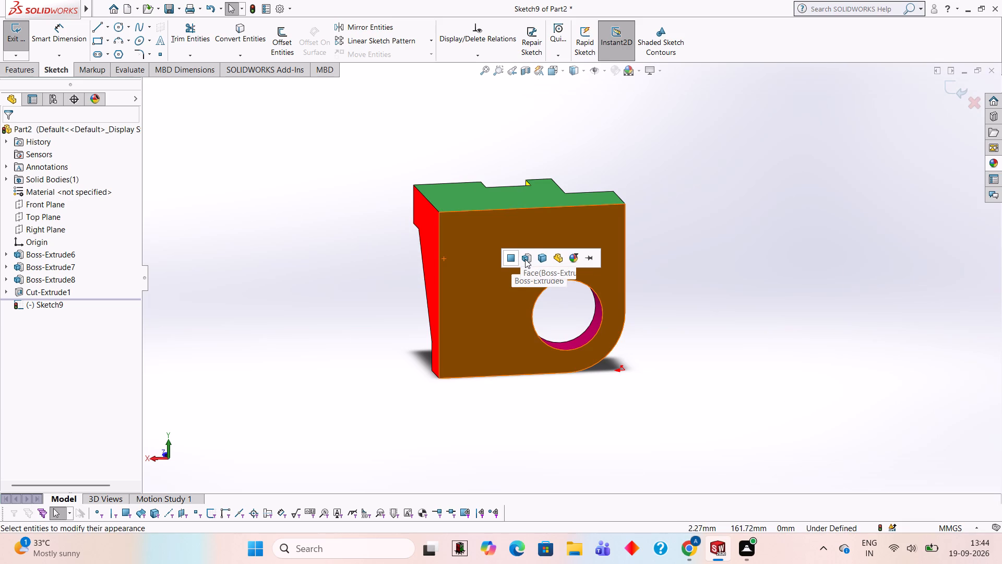
{"action": "left_click", "coordinate": [510, 256]}
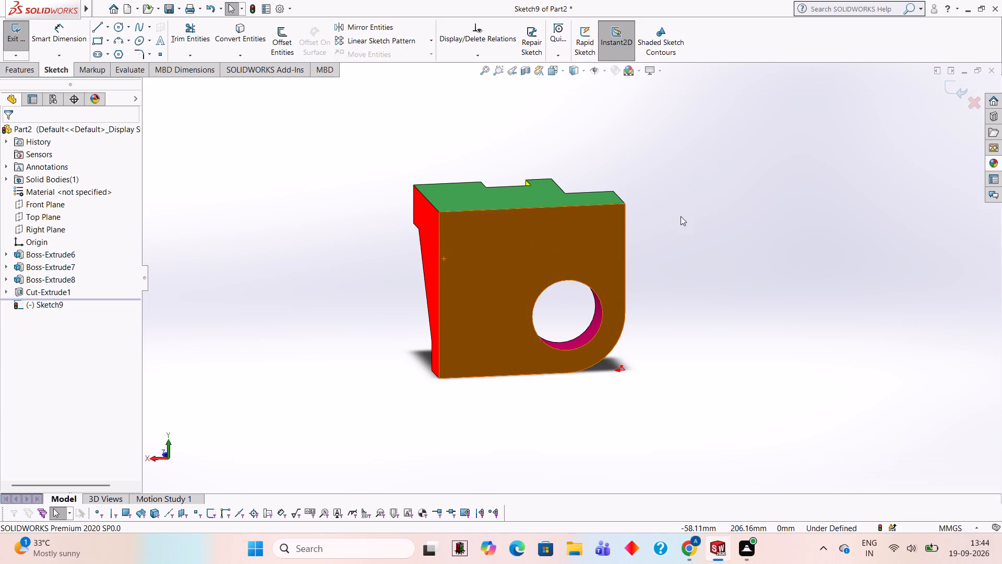
Examine the recoloured bracket from several angles, covering the hole, the rib, the stepped upright and its outer face.
{"action": "middle_click_drag", "start_coordinate": [694, 224], "coordinate": [797, 199]}
{"action": "middle_click_drag", "start_coordinate": [562, 393], "coordinate": [679, 316]}
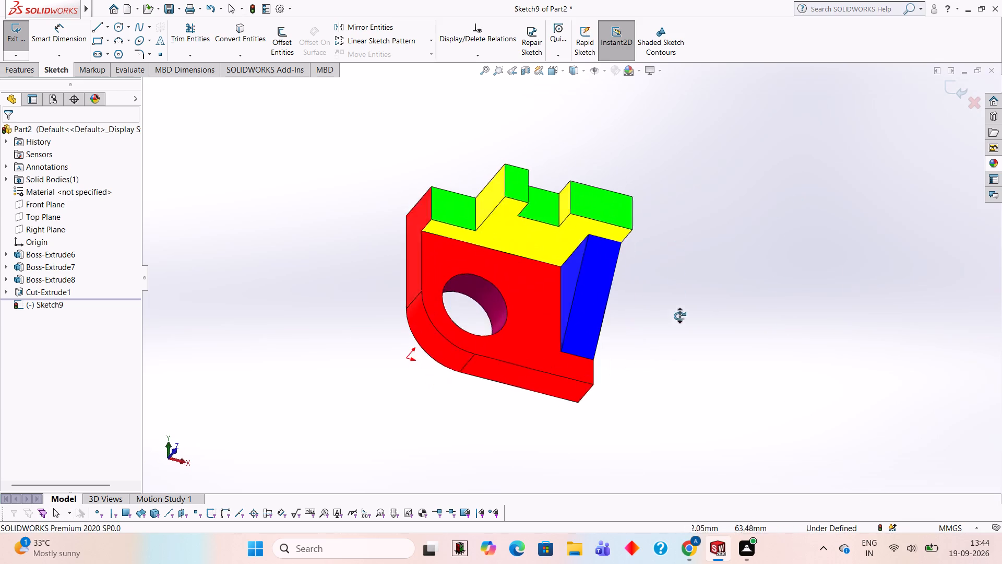
{"action": "middle_click_drag", "start_coordinate": [679, 316], "coordinate": [553, 392]}
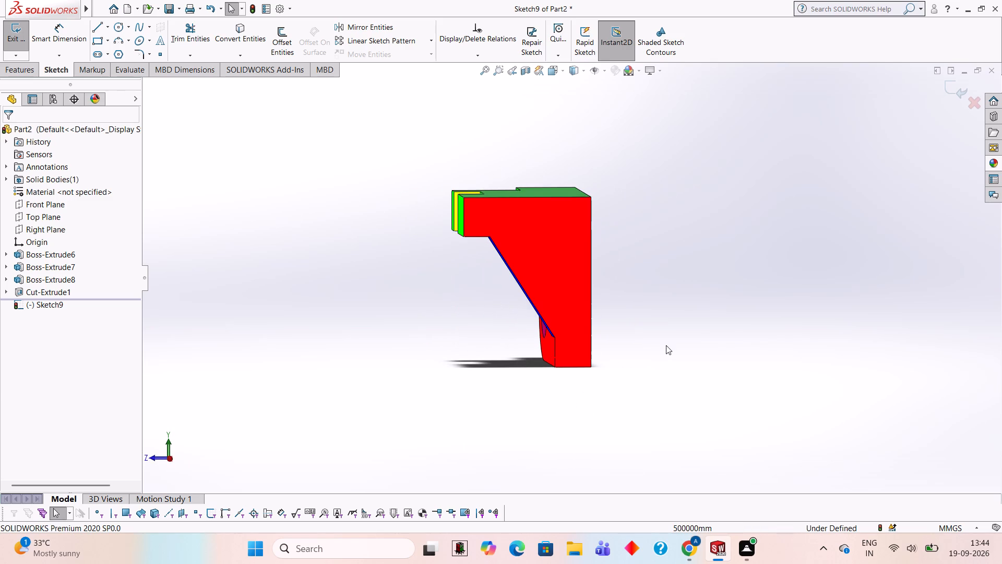
{"action": "middle_click_drag", "start_coordinate": [564, 318], "coordinate": [676, 268]}
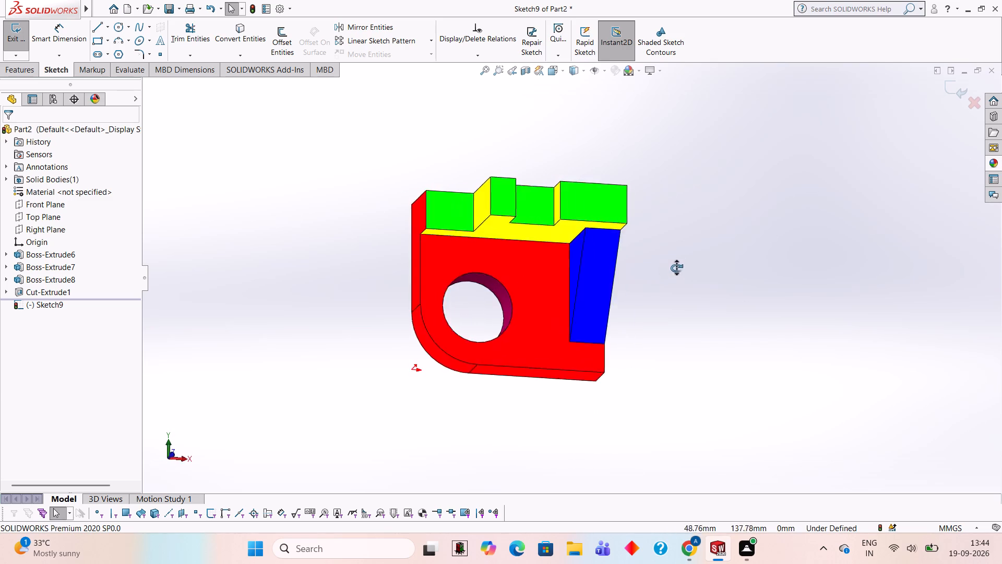
{"action": "middle_click_drag", "start_coordinate": [676, 268], "coordinate": [681, 327]}
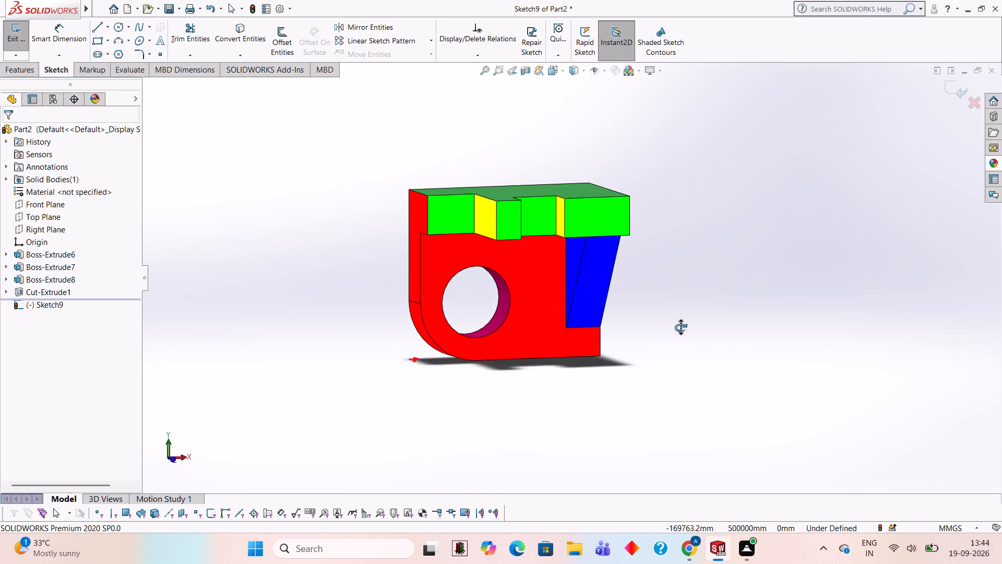
{"action": "middle_click_drag", "start_coordinate": [681, 327], "coordinate": [655, 268]}
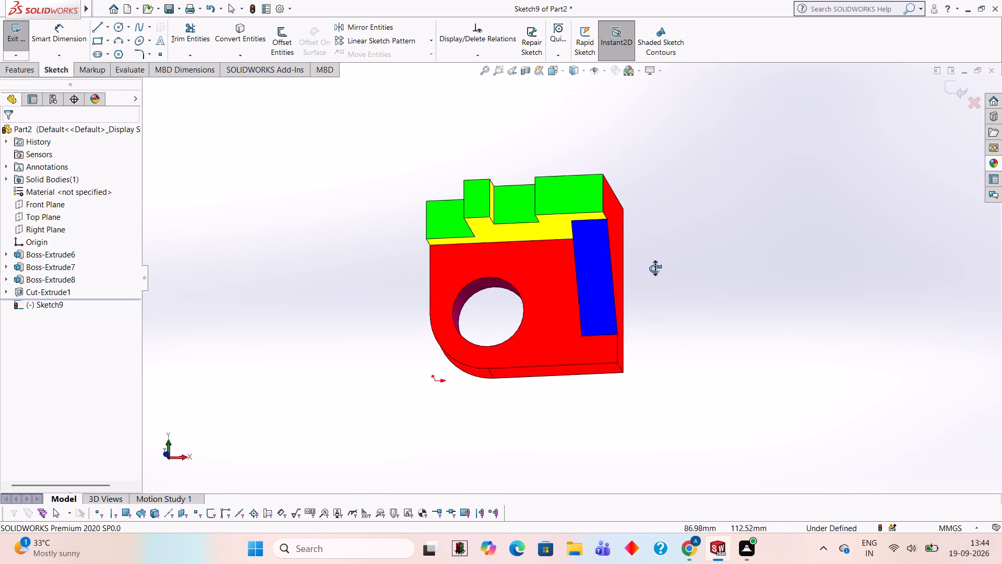
{"action": "middle_click_drag", "start_coordinate": [655, 268], "coordinate": [574, 349]}
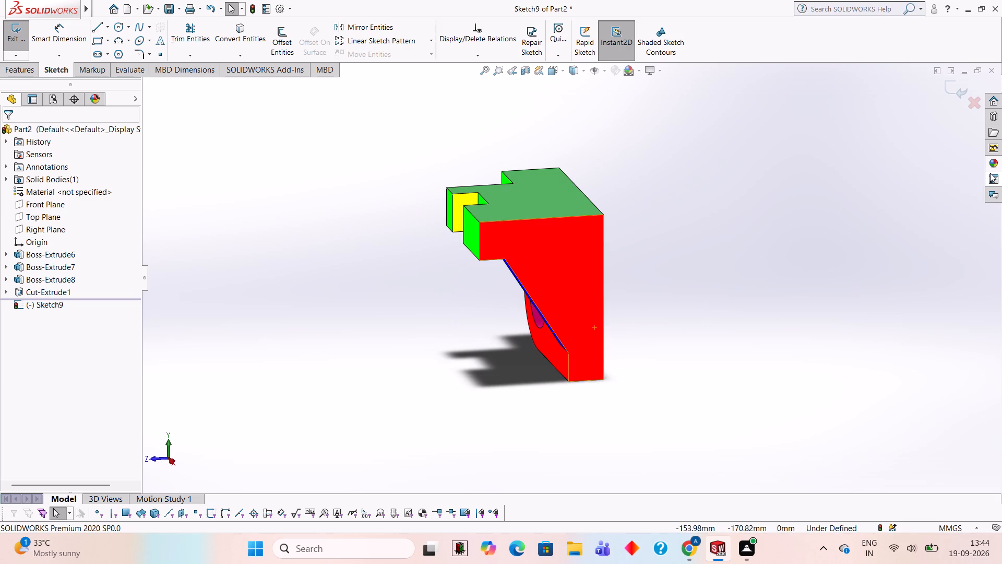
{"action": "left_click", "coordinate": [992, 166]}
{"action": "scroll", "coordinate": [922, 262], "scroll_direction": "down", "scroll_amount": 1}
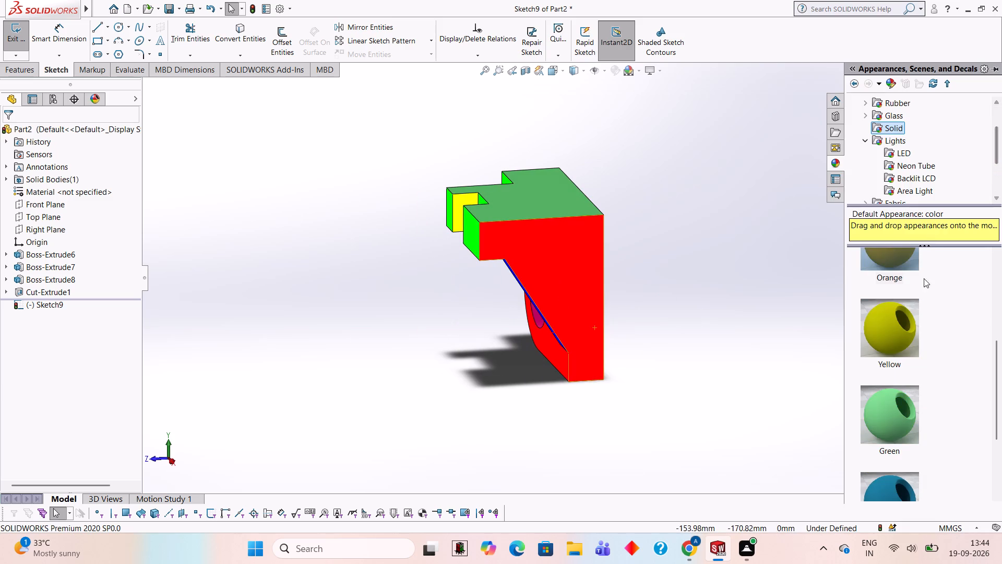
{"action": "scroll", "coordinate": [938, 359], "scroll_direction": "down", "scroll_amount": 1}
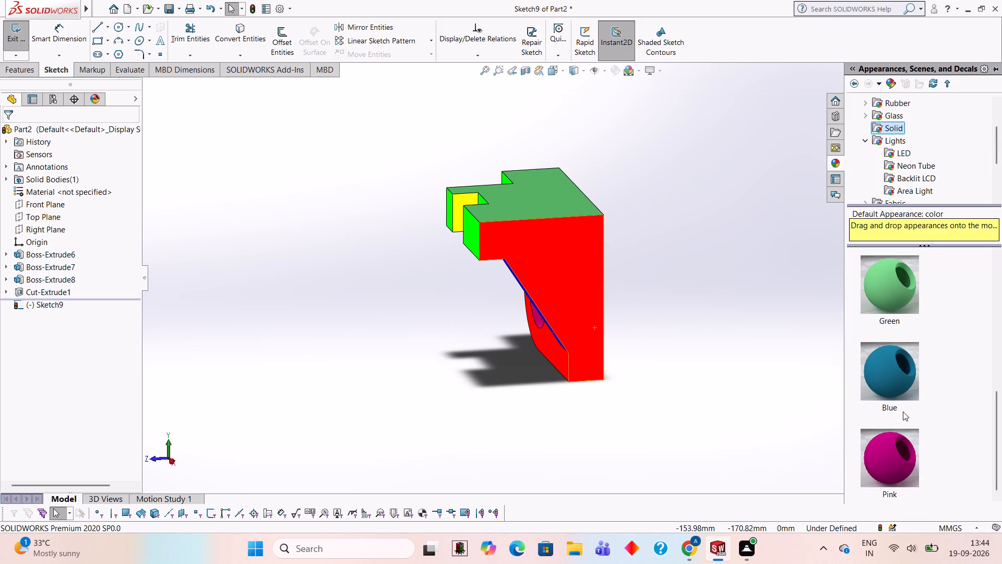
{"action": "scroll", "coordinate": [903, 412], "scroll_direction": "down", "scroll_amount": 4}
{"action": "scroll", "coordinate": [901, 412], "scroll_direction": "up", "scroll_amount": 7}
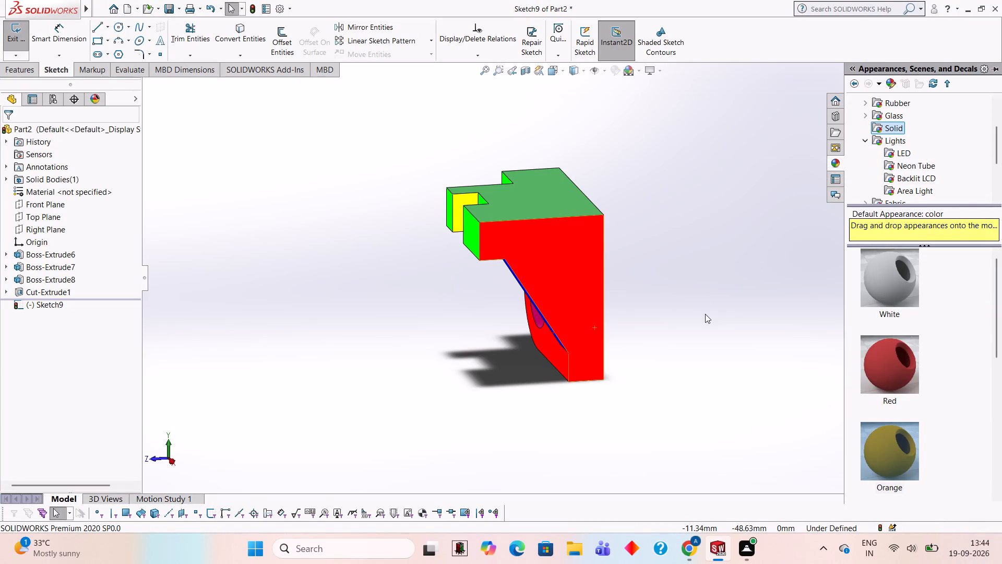
Examine the bracket's colours from all around, including the outer faces, hole, blue rib and yellow upright with its end faces.
{"action": "middle_click_drag", "start_coordinate": [705, 314], "coordinate": [712, 220]}
{"action": "middle_click_drag", "start_coordinate": [689, 281], "coordinate": [734, 277]}
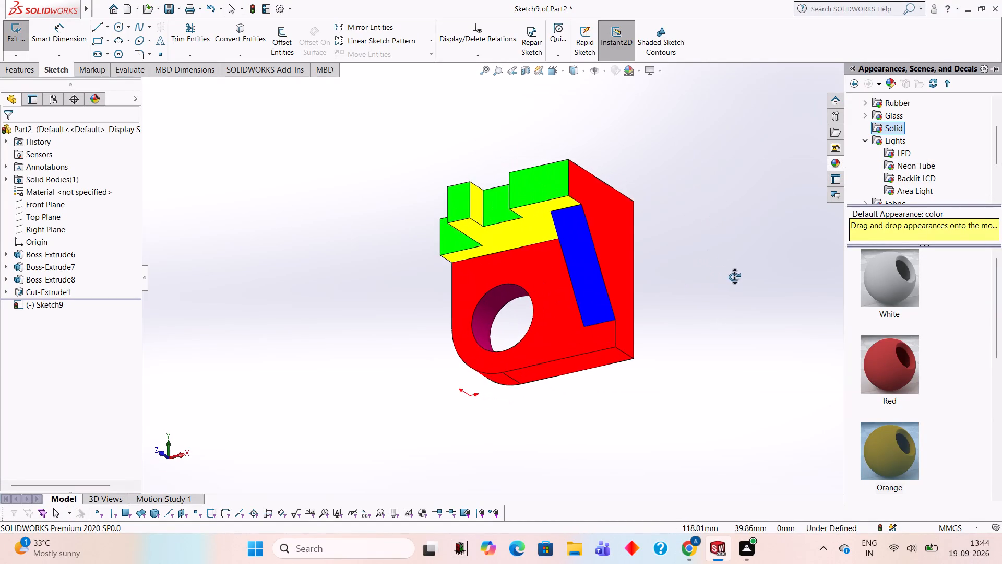
{"action": "middle_click_drag", "start_coordinate": [734, 277], "coordinate": [756, 282]}
{"action": "middle_click_drag", "start_coordinate": [711, 296], "coordinate": [568, 437]}
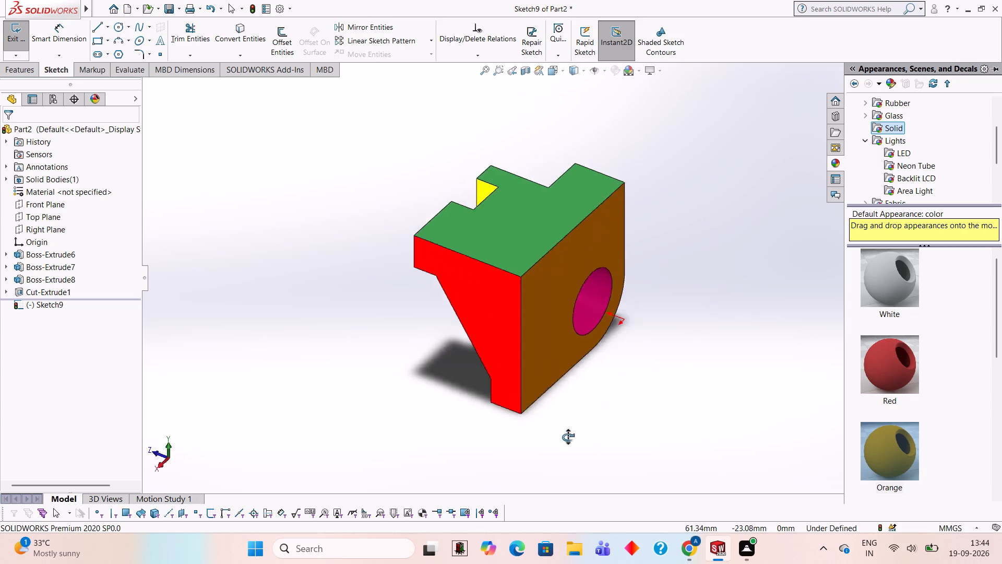
{"action": "middle_click_drag", "start_coordinate": [568, 437], "coordinate": [697, 322]}
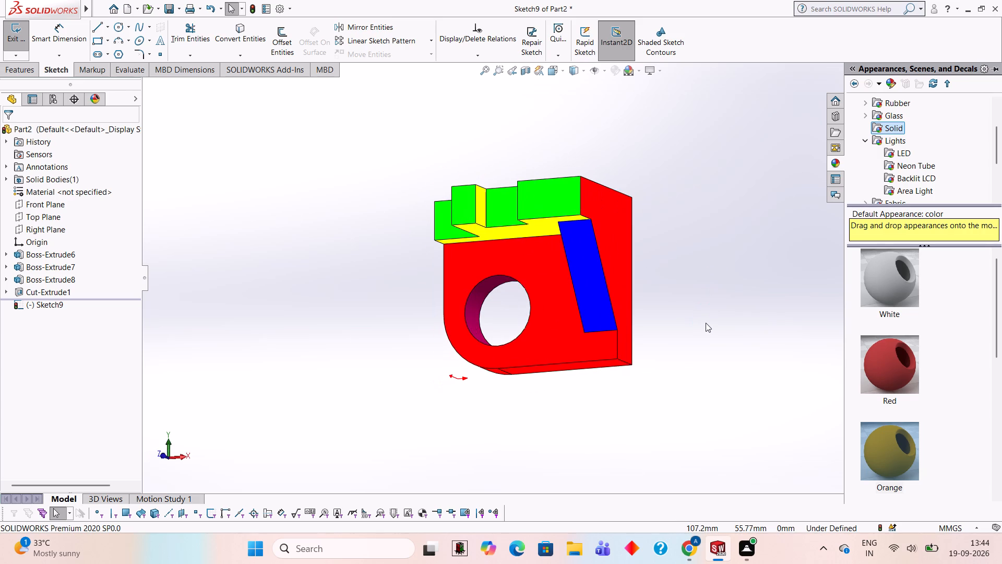
{"action": "left_click", "coordinate": [706, 323]}
{"action": "middle_click_drag", "start_coordinate": [595, 438], "coordinate": [664, 252]}
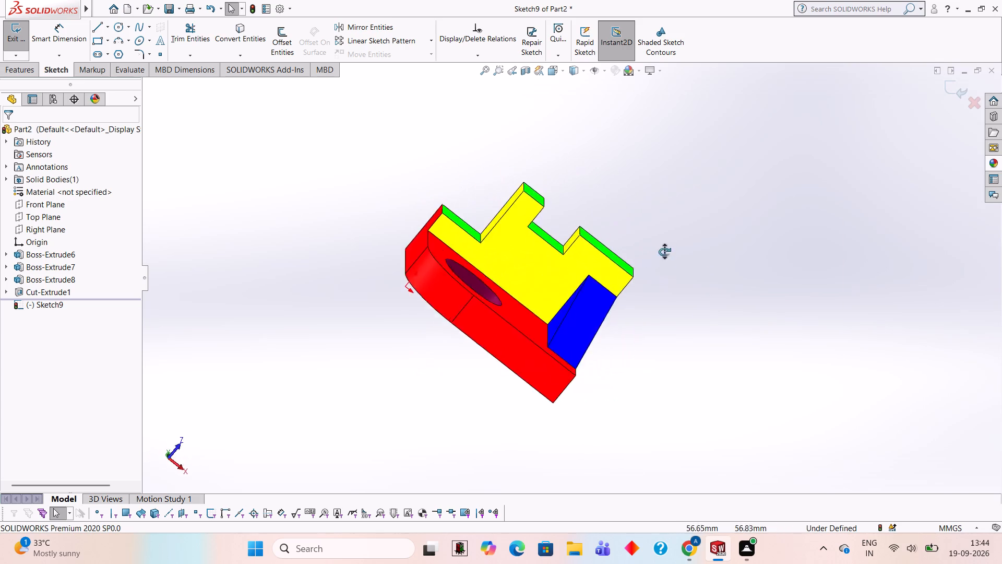
{"action": "middle_click_drag", "start_coordinate": [664, 252], "coordinate": [624, 280]}
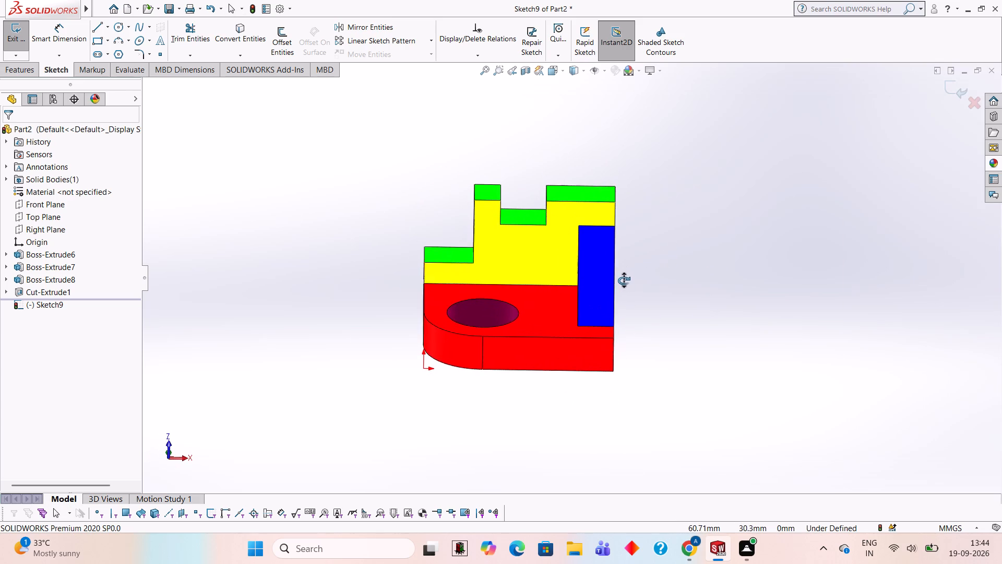
{"action": "middle_click_drag", "start_coordinate": [624, 280], "coordinate": [616, 283]}
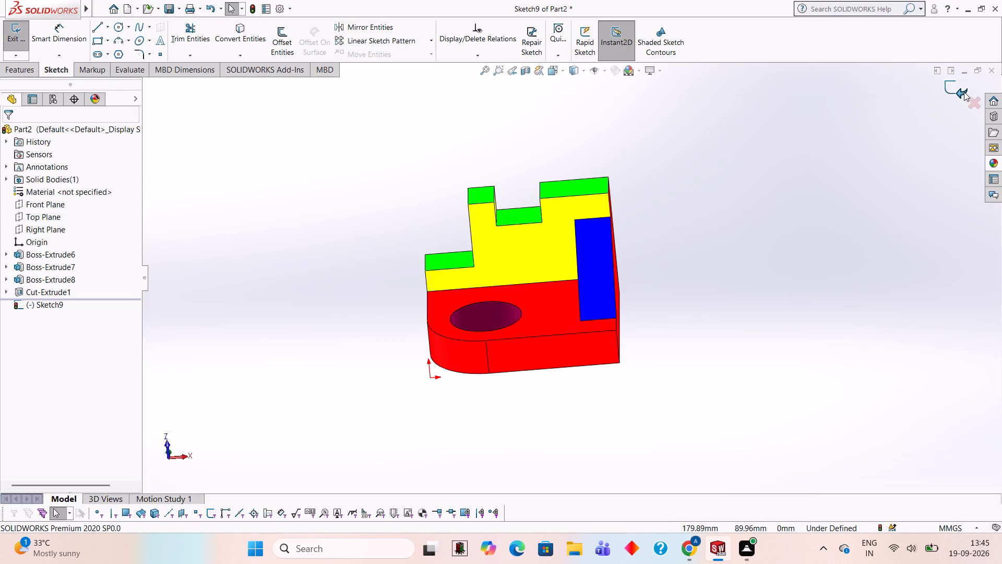
Exit the empty sketch on the base plate's edge face.
{"action": "left_click", "coordinate": [960, 90]}
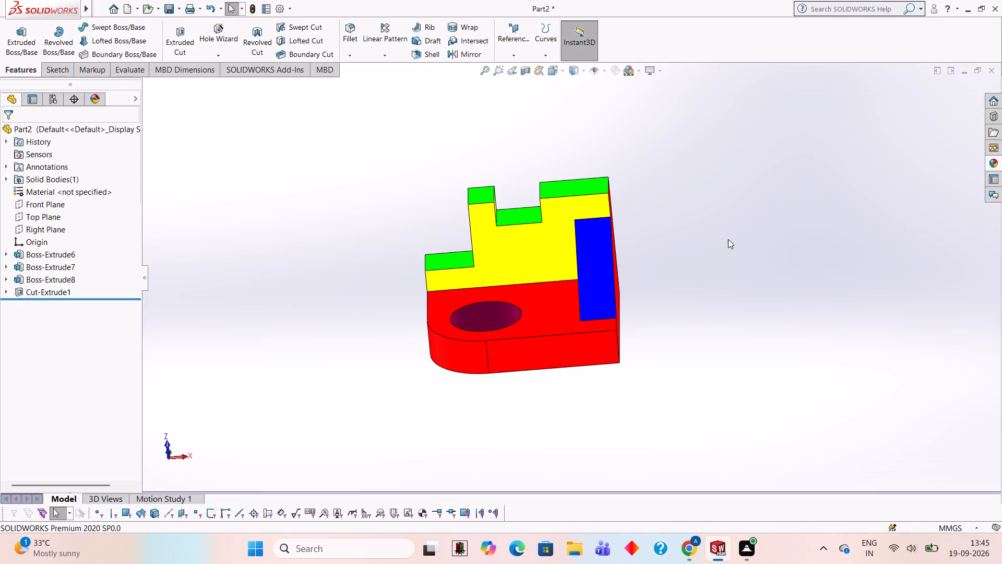
Save the bracket in the Documents folder as a SOLIDWORKS Part named 454545.
{"action": "key", "text": "ctrl+s"}
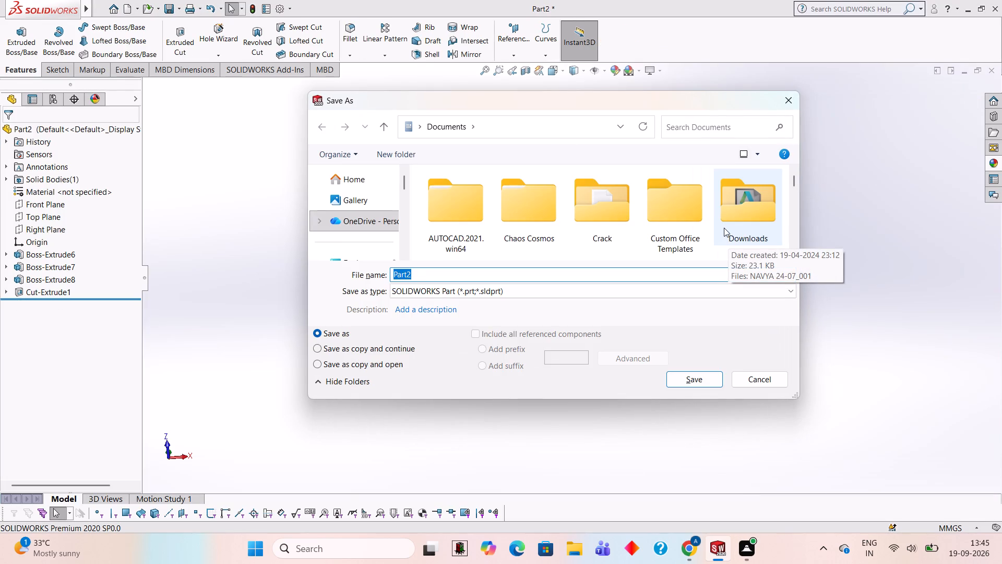
{"action": "key", "text": "4"}
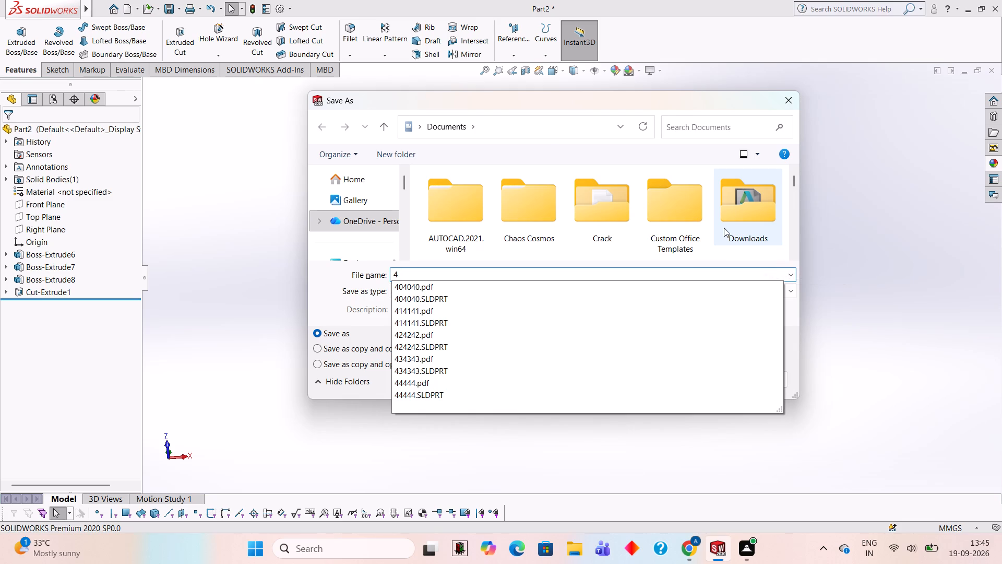
{"action": "type", "text": "54545"}
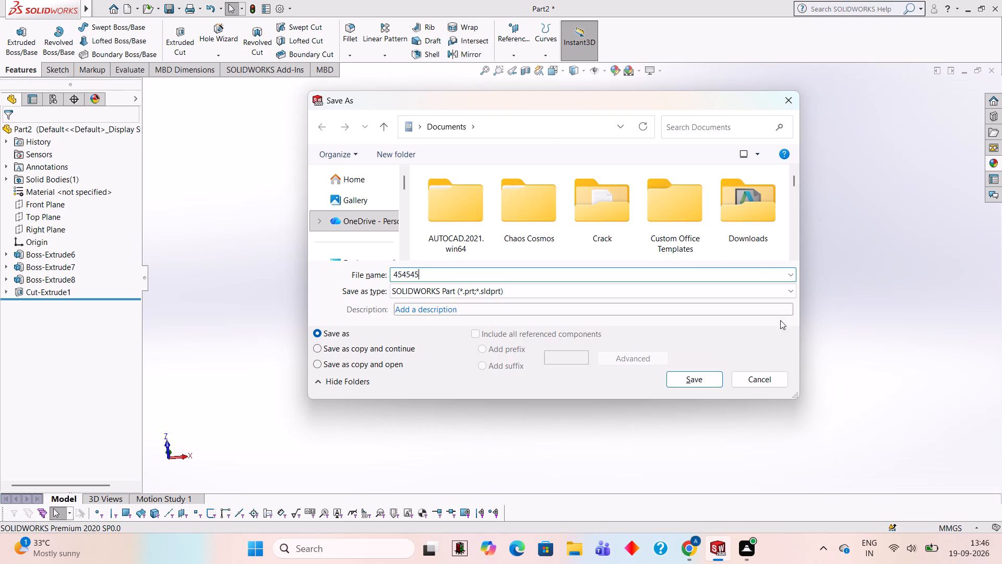
{"action": "left_click", "coordinate": [706, 380]}
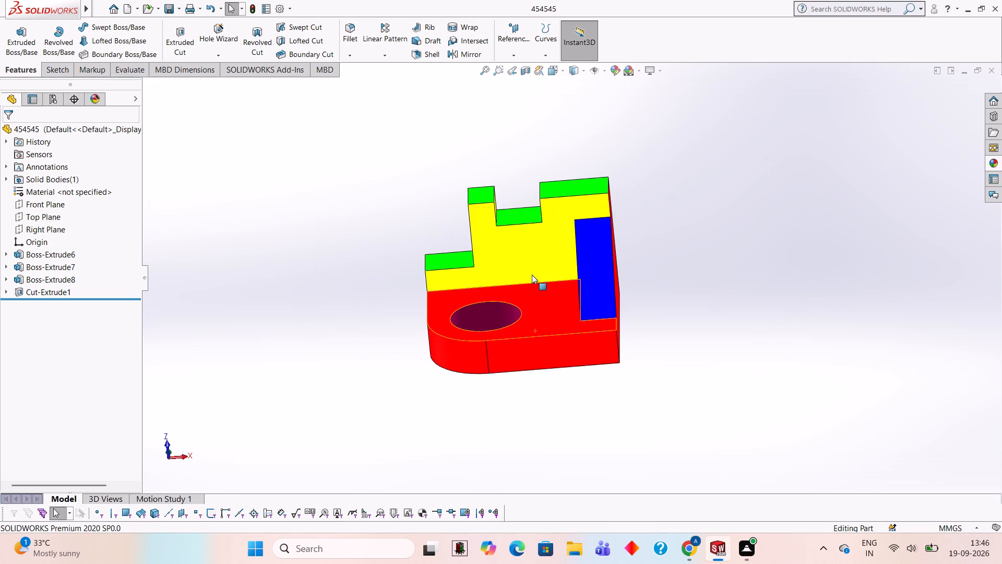
Save a copy of the part in Documents as an Adobe PDF file named 454545.
{"action": "left_click", "coordinate": [182, 5]}
{"action": "left_click", "coordinate": [186, 32]}
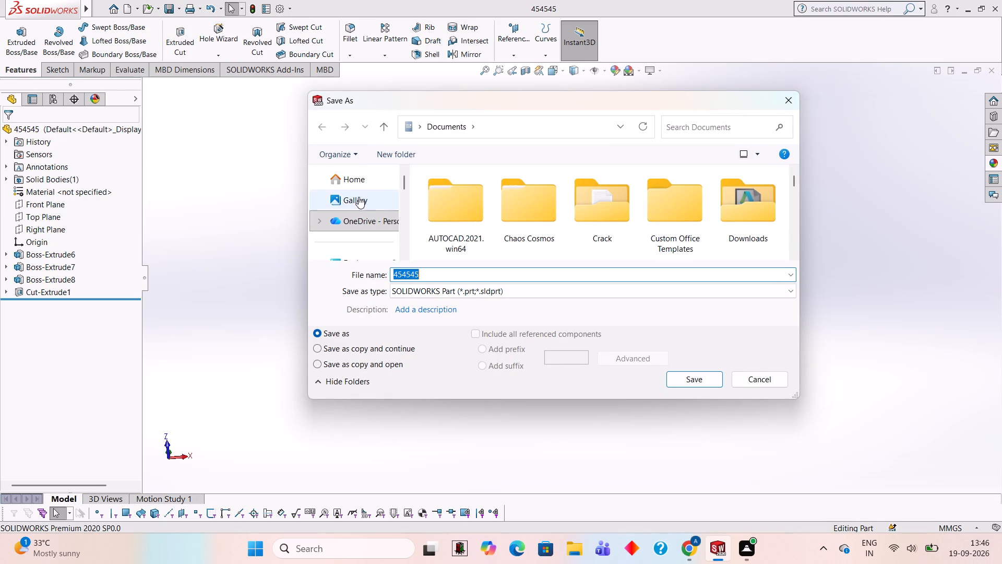
{"action": "left_click", "coordinate": [525, 293]}
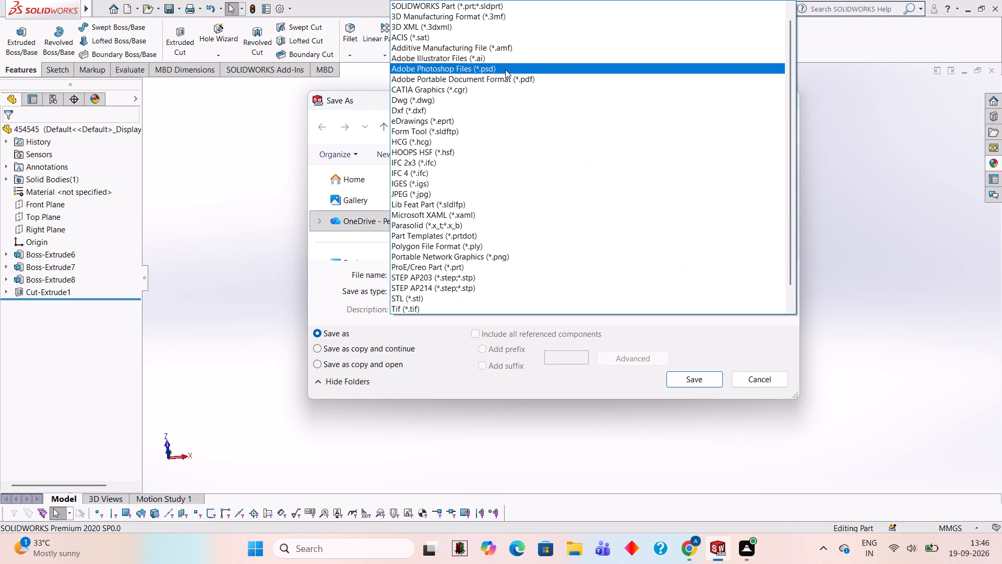
{"action": "left_click", "coordinate": [504, 80]}
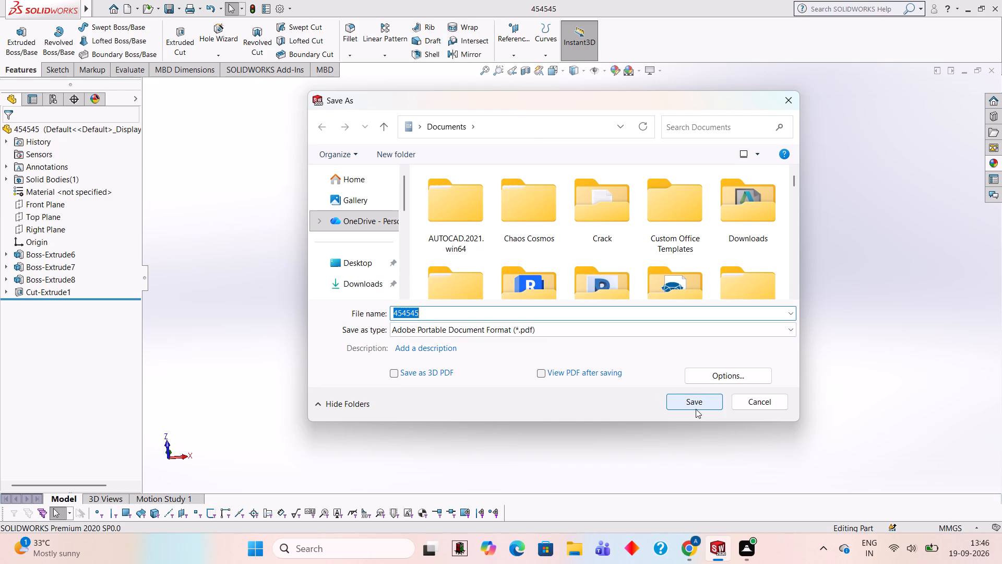
{"action": "left_click", "coordinate": [695, 405]}
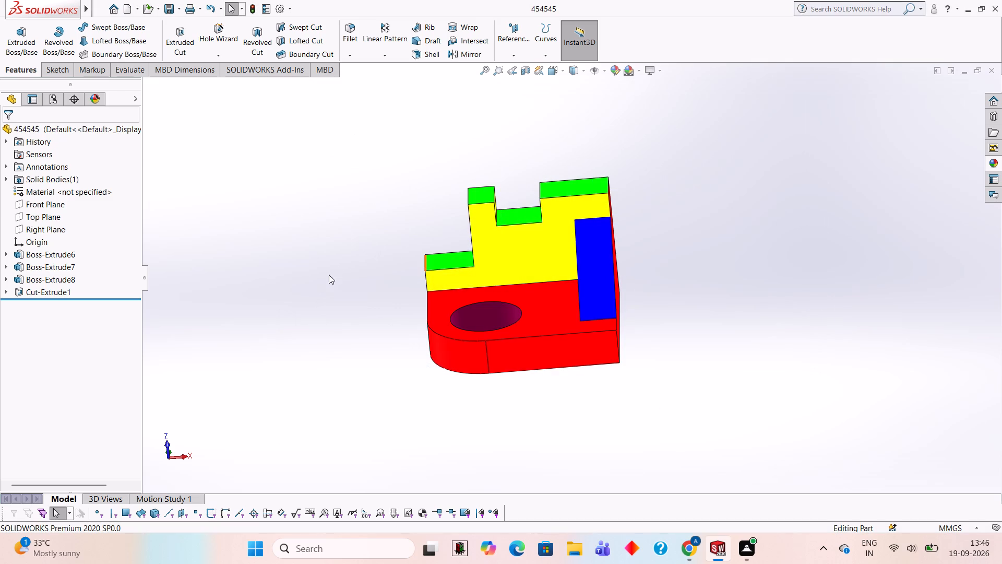